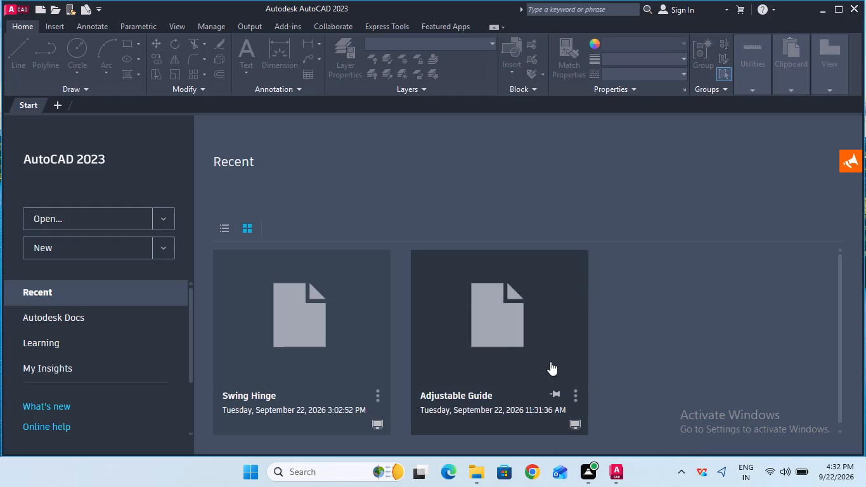
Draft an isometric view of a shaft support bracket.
Remove the Swing Hinge and Adjustable Guide drawings from the recent documents list.
click(374, 391)
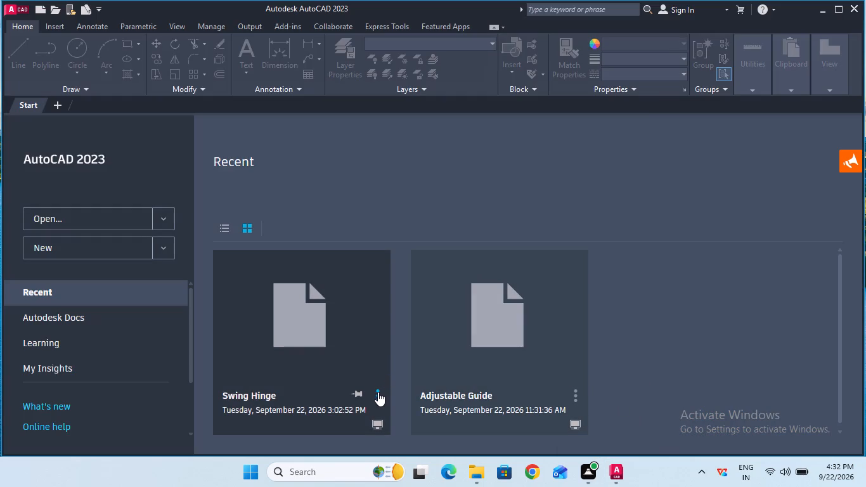
double_click(378, 393)
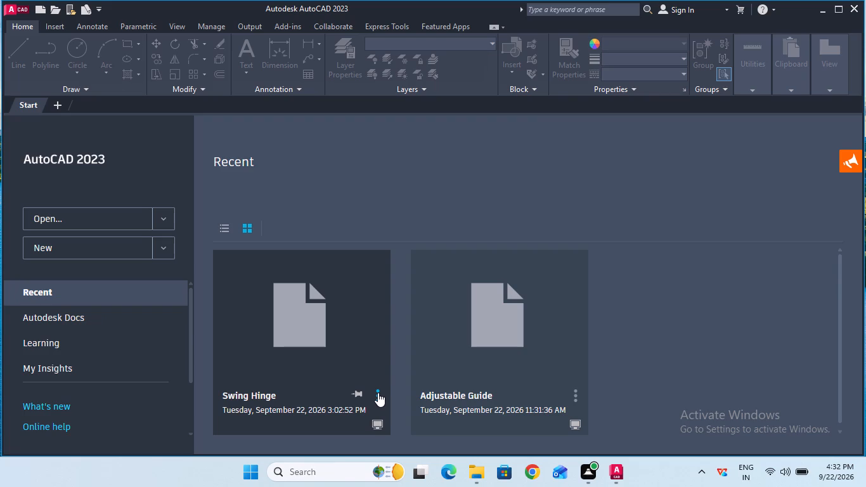
click(378, 393)
click(387, 376)
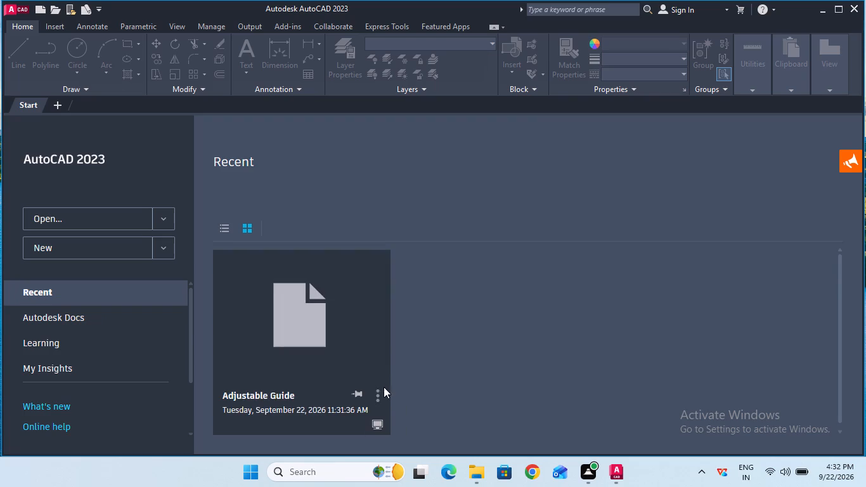
click(377, 393)
click(378, 379)
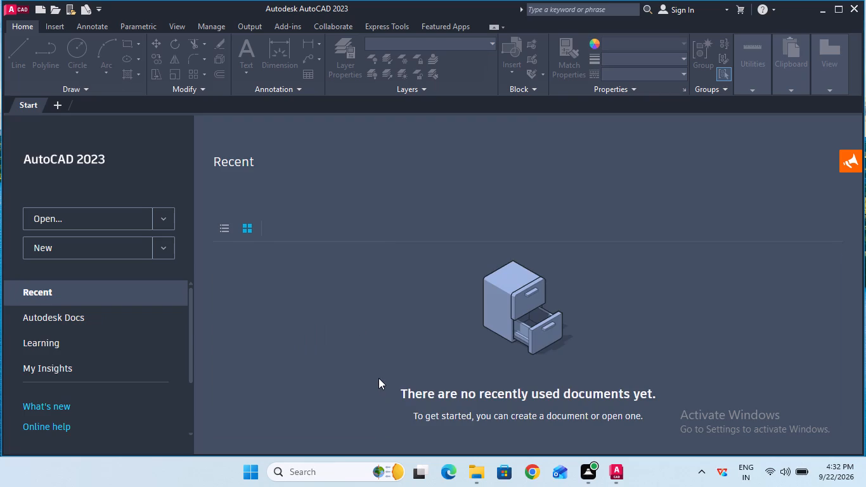
Create a new blank drawing.
click(121, 252)
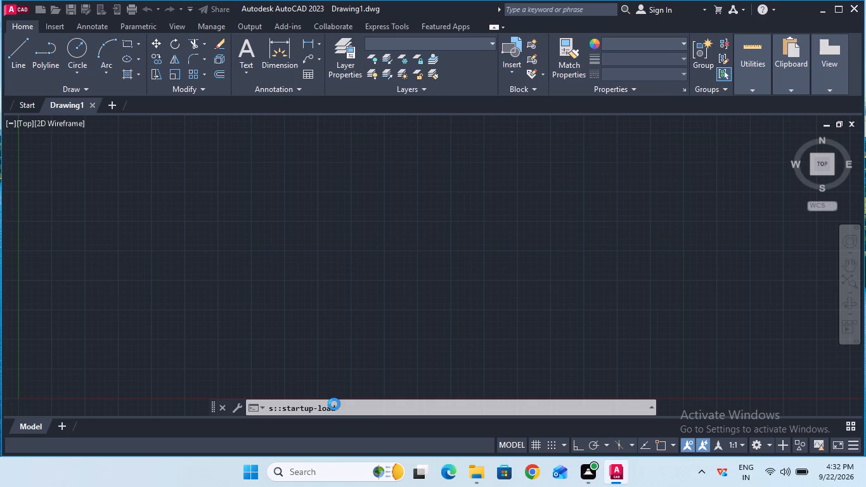
Turn on log file recording for the new drawing with LOGFILEON.
click(334, 404)
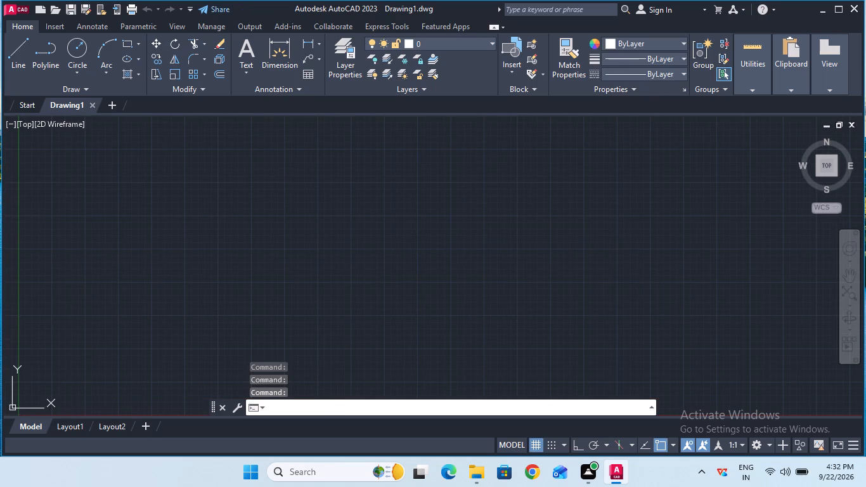
text(lo)
key(g)
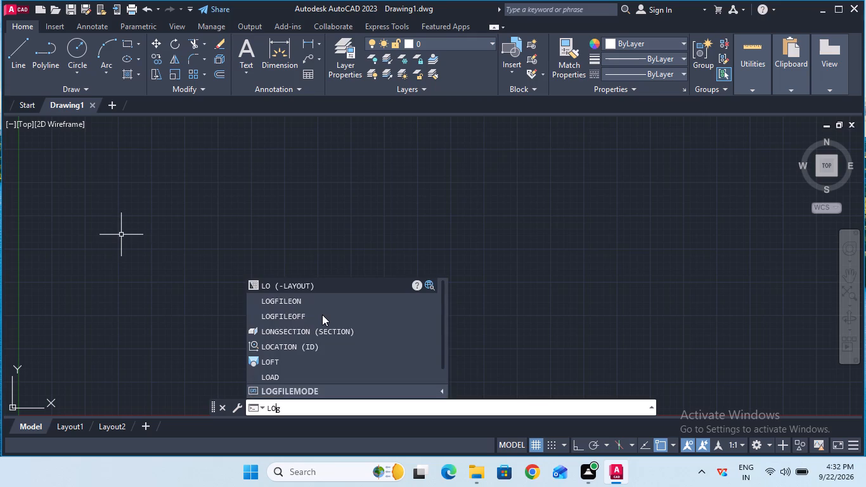
double_click(321, 302)
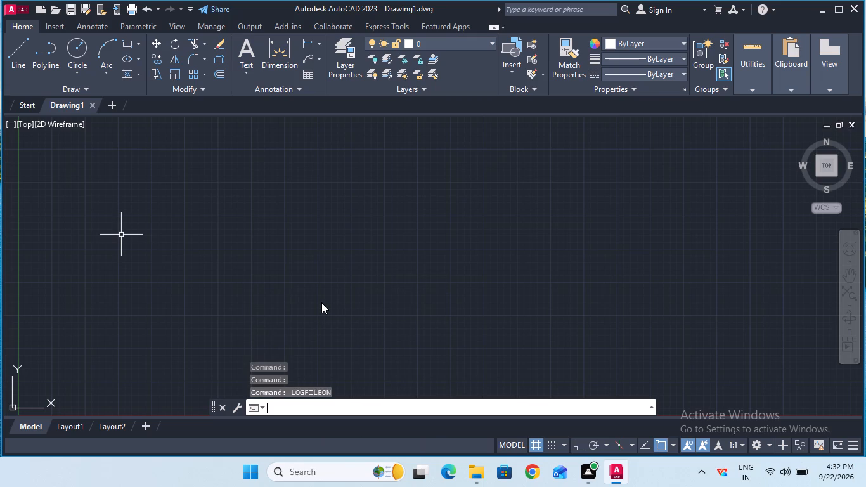
Configure the drawing units with length precision 0 and an insertion scale of Millimeters.
click(334, 404)
text(unit)
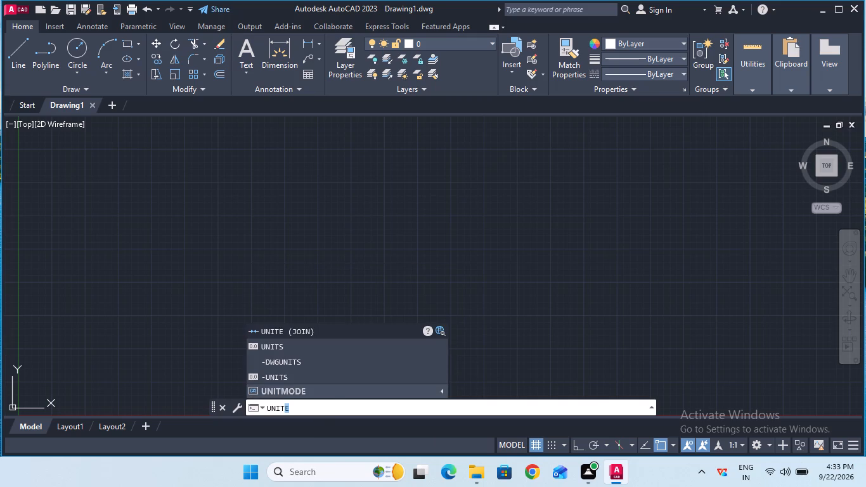
click(324, 347)
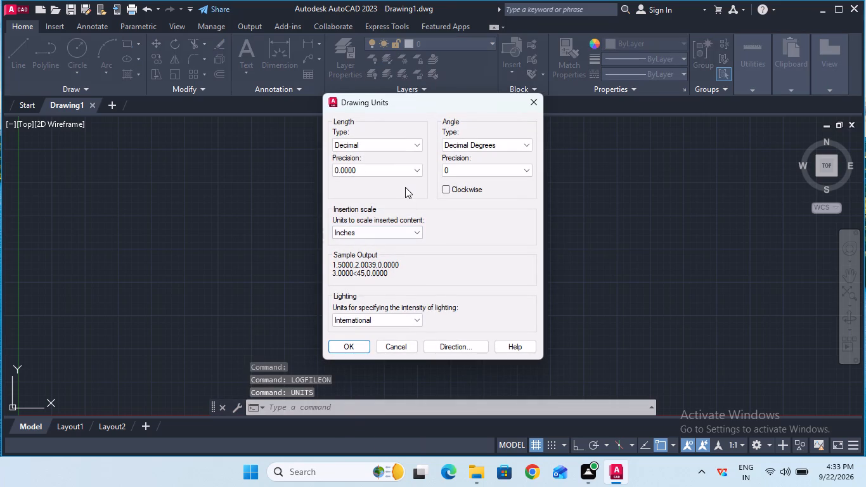
click(412, 175)
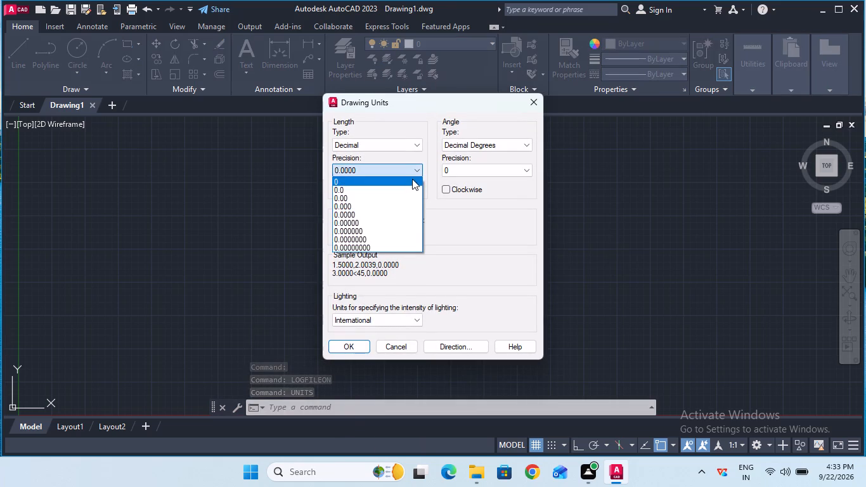
click(412, 181)
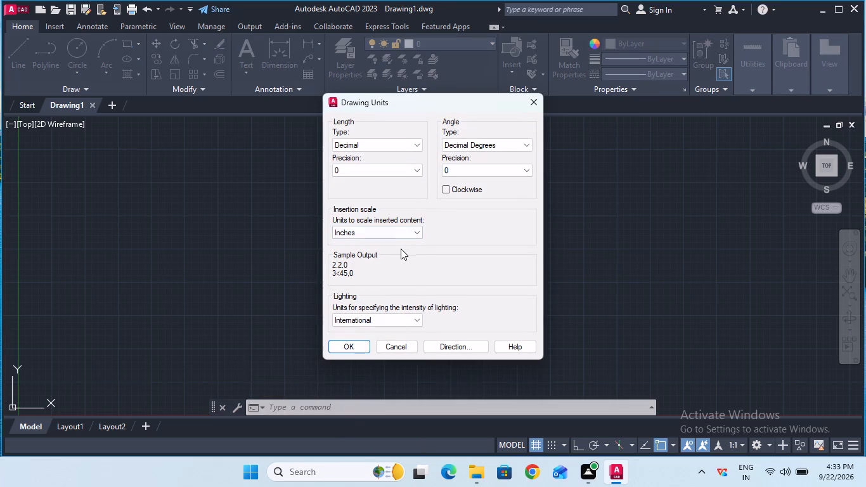
click(399, 233)
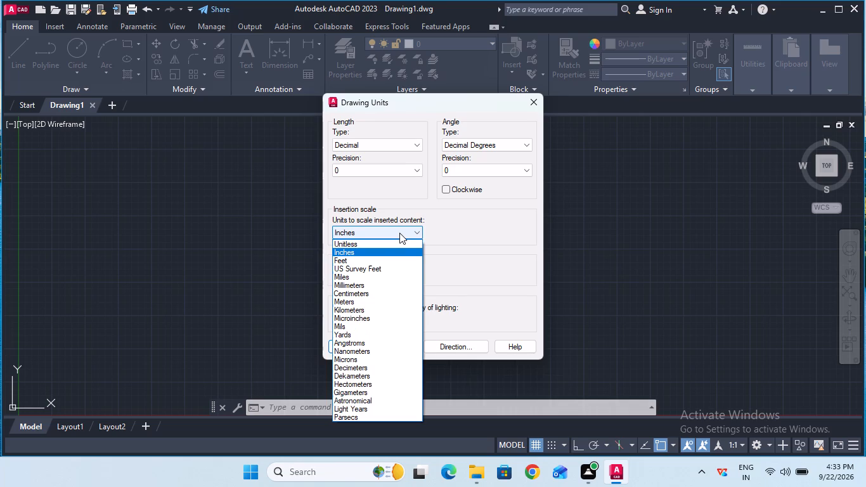
click(389, 286)
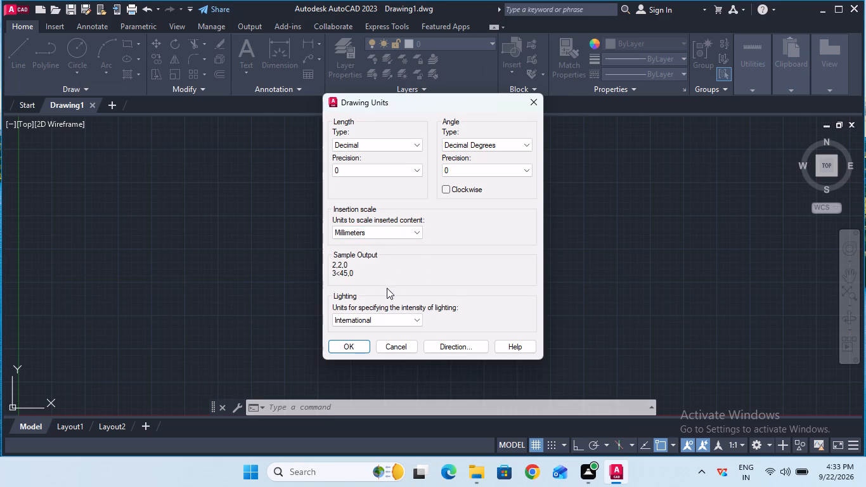
click(358, 349)
Modify the Standard dimension style to use a text height of 6 and ISO standard text alignment.
click(316, 410)
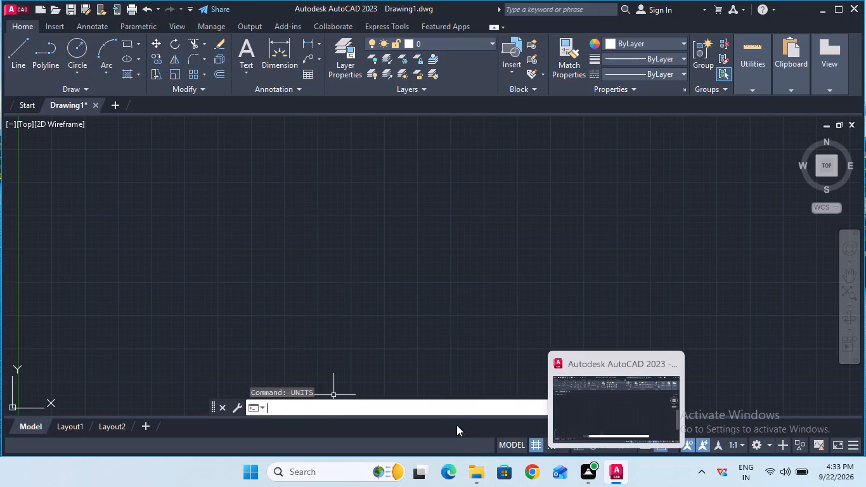
click(453, 412)
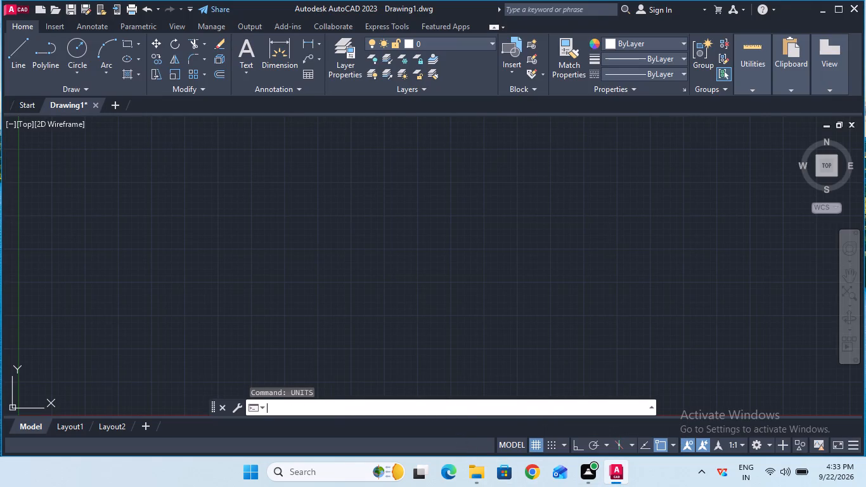
key(d)
key(Return)
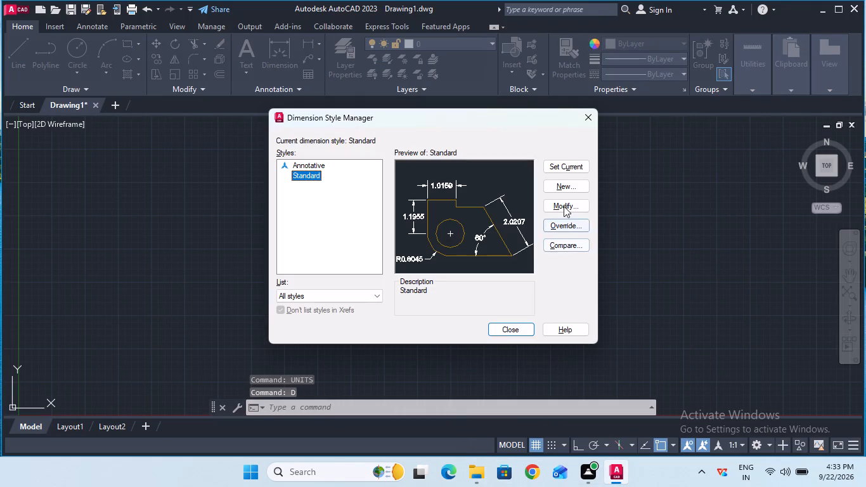
click(563, 203)
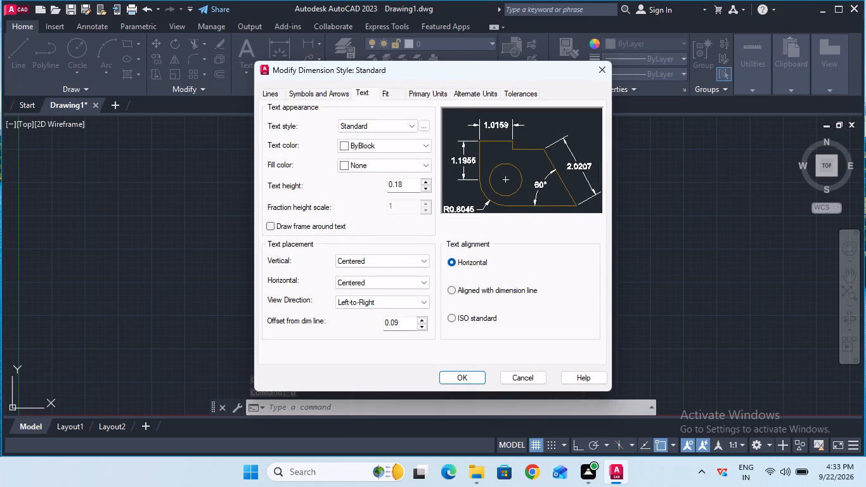
click(413, 185)
key(BackSpace)
key(BackSpace)
key(BackSpace)
key(BackSpace)
key(BackSpace)
key(BackSpace)
key(BackSpace)
key(BackSpace)
key(BackSpace)
key(BackSpace)
key(BackSpace)
key(6)
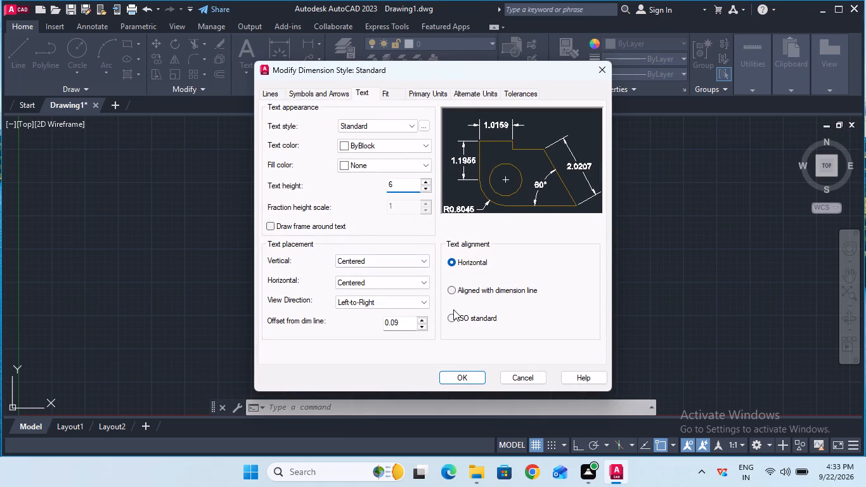
click(453, 321)
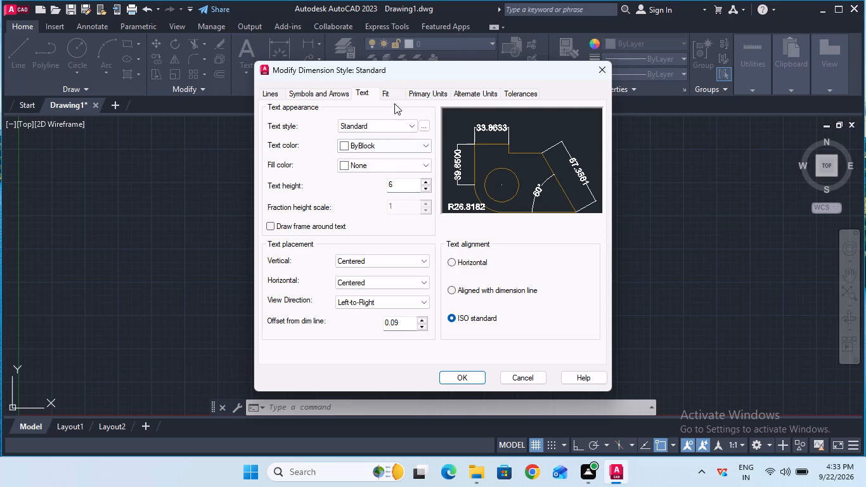
Set the Standard dimension style's linear dimension precision to 0 and apply the style changes.
click(445, 91)
click(383, 141)
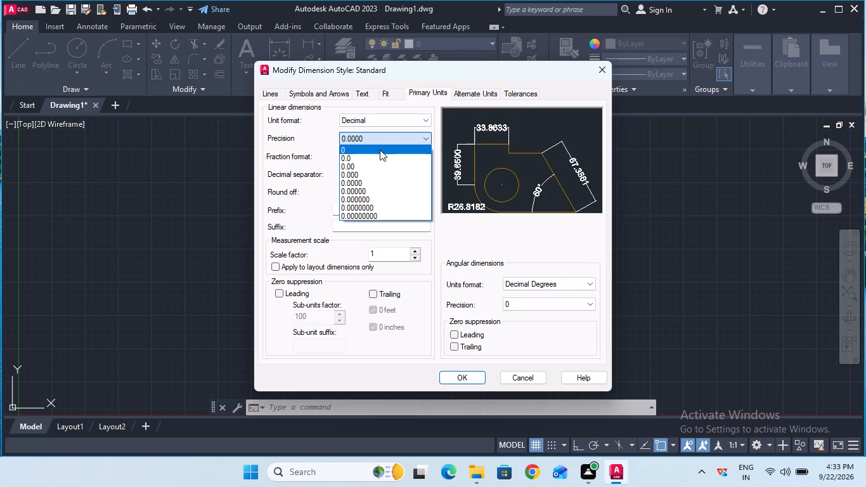
click(380, 150)
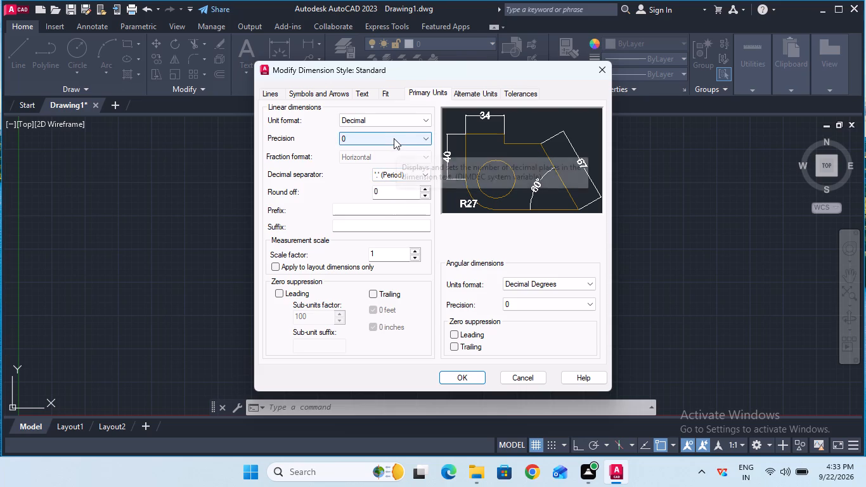
click(361, 92)
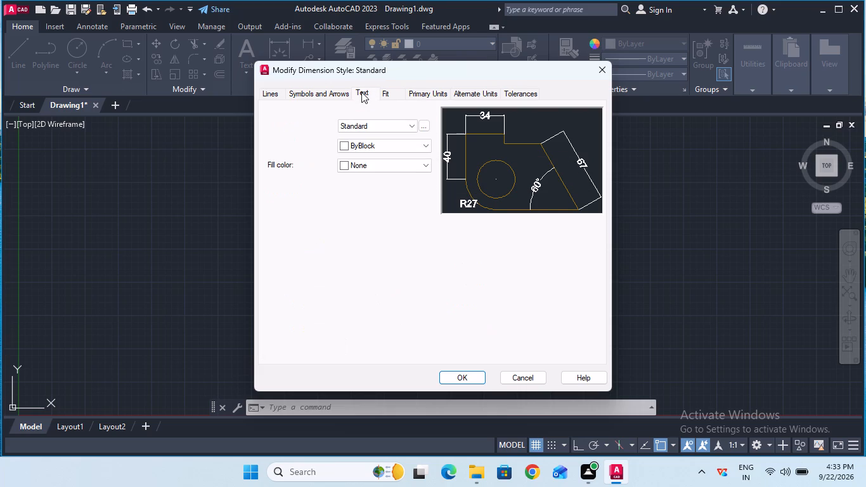
click(417, 89)
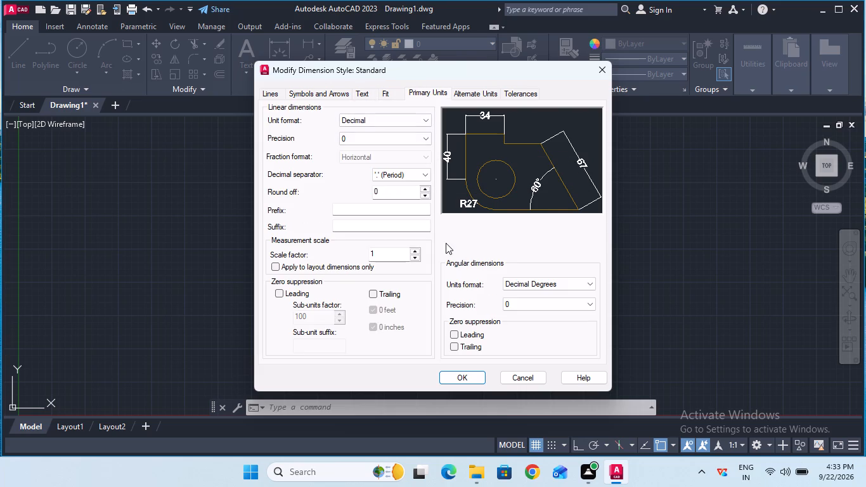
click(462, 377)
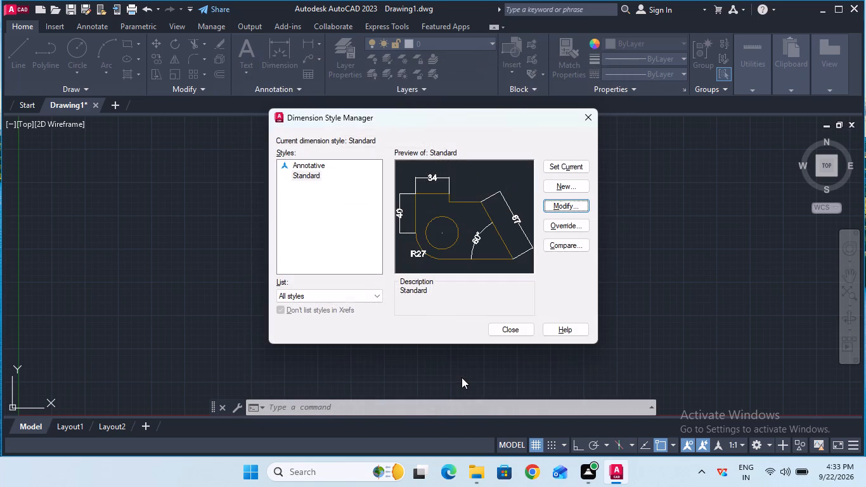
Make the modified Standard dimension style current and close the Dimension Style Manager.
click(558, 172)
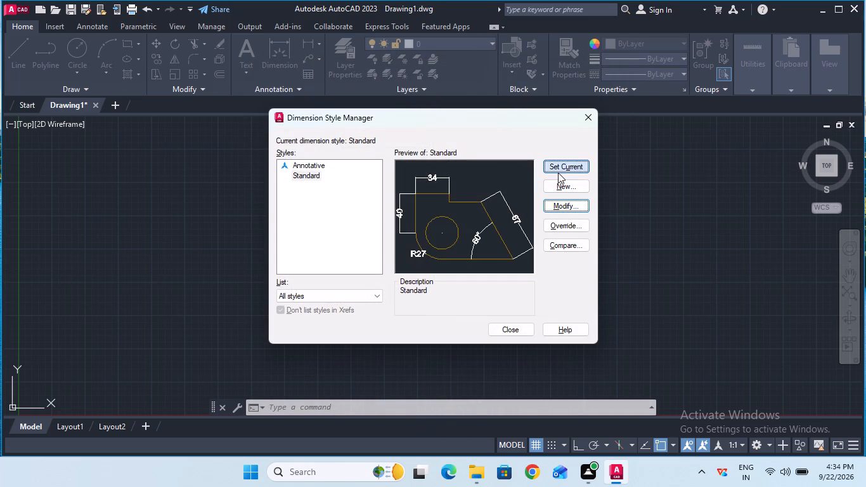
click(511, 323)
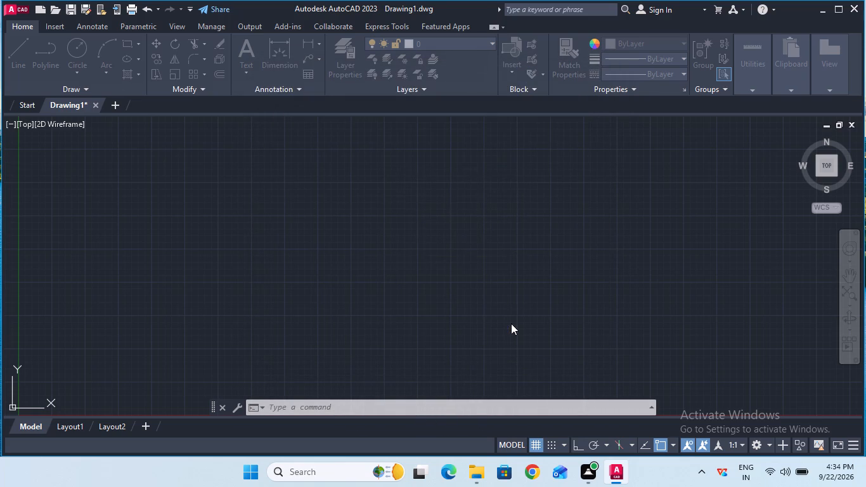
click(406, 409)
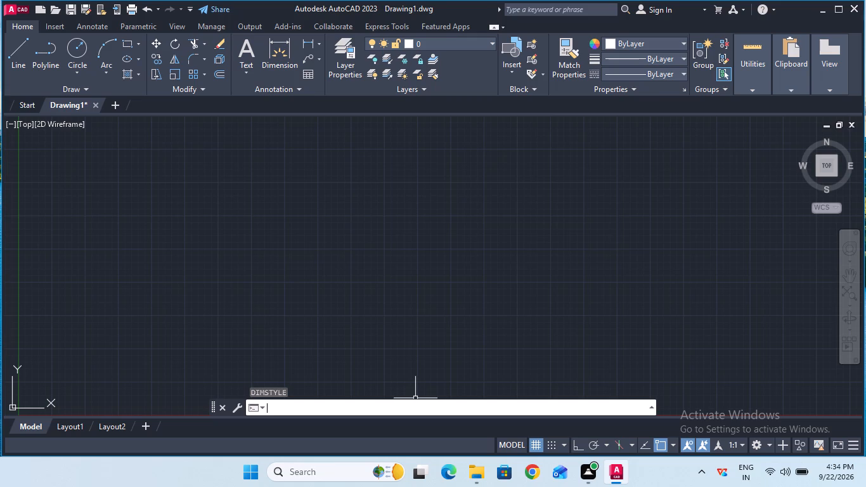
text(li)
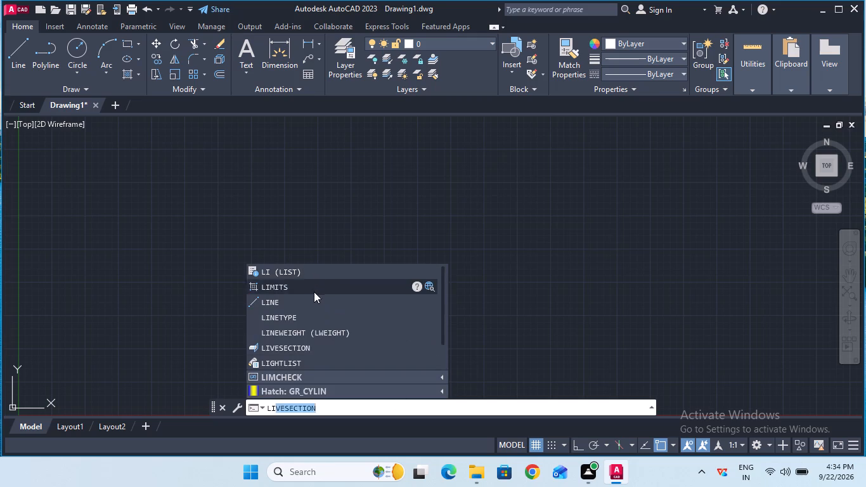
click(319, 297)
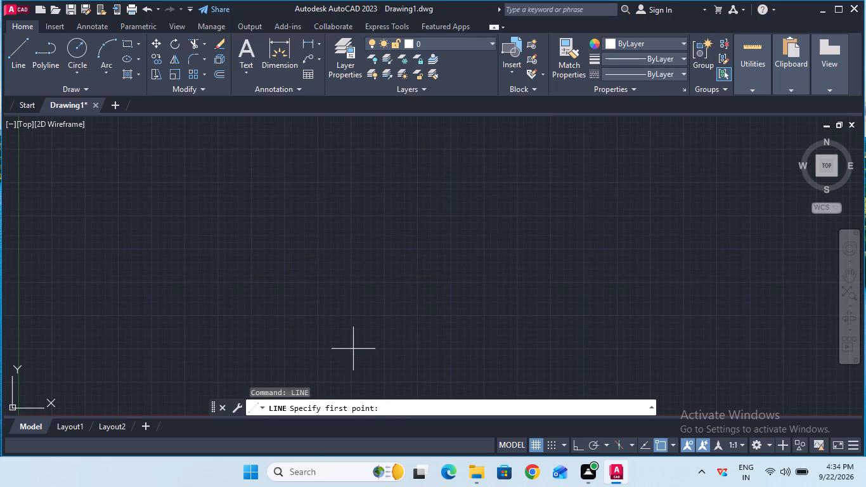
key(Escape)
Set the model space drawing limits with lower left corner 0,0 and upper right corner 100,100.
click(347, 400)
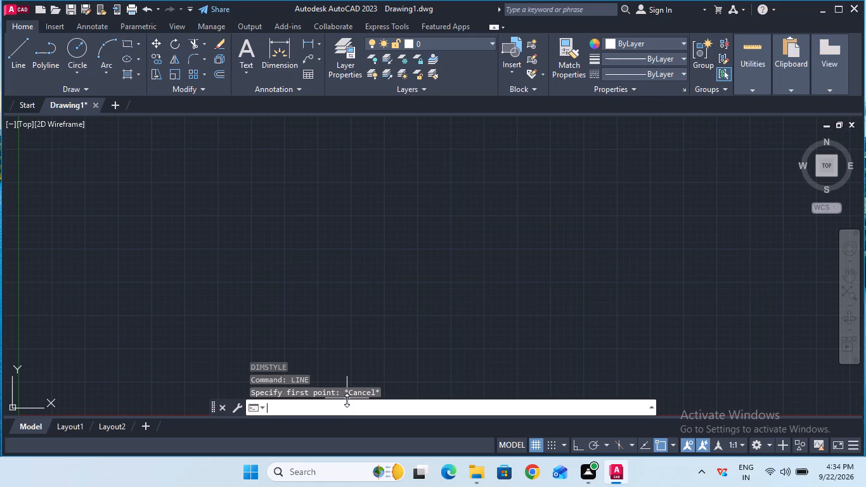
text(li)
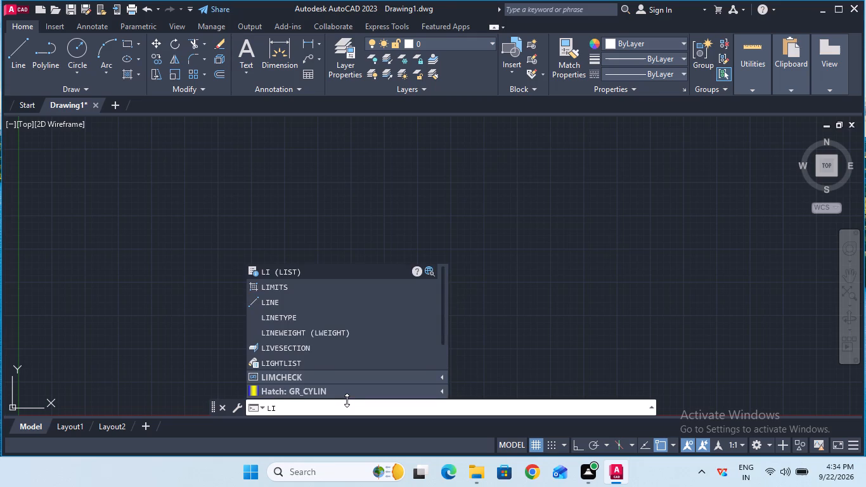
click(311, 283)
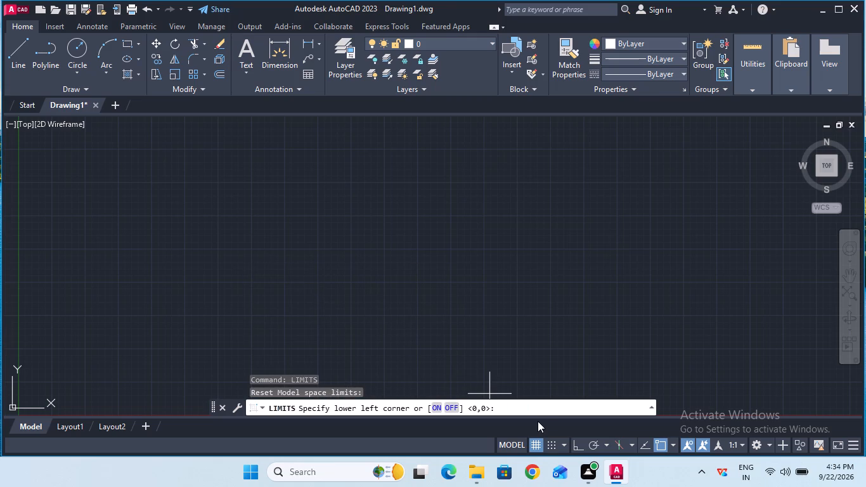
click(534, 412)
text(0,0)
key(Return)
text(100)
text(,100)
key(Return)
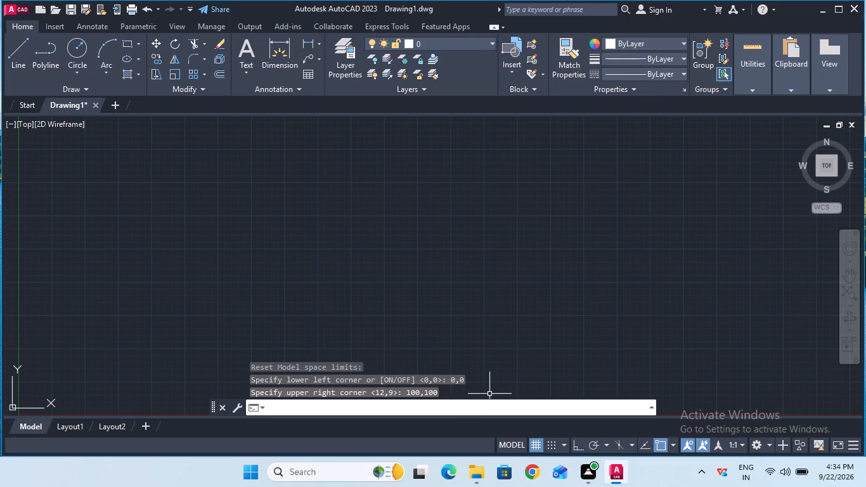
Turn on Ortho mode for the drawing.
key(z)
key(Return)
key(a)
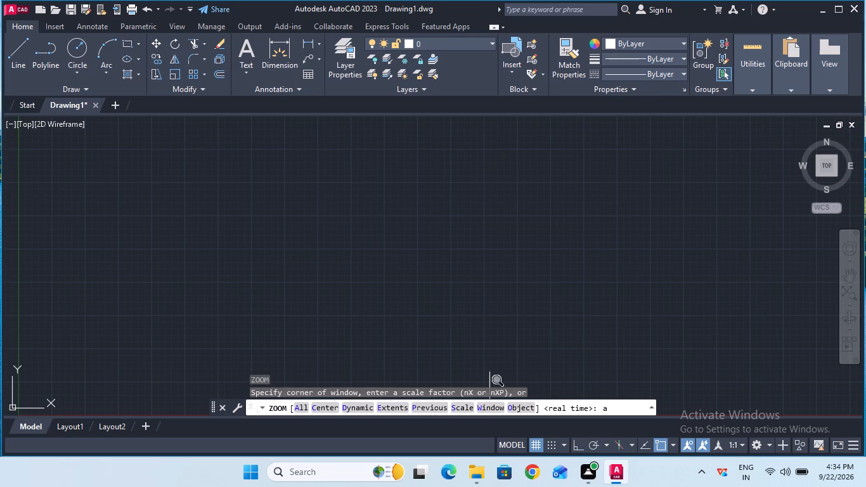
key(Return)
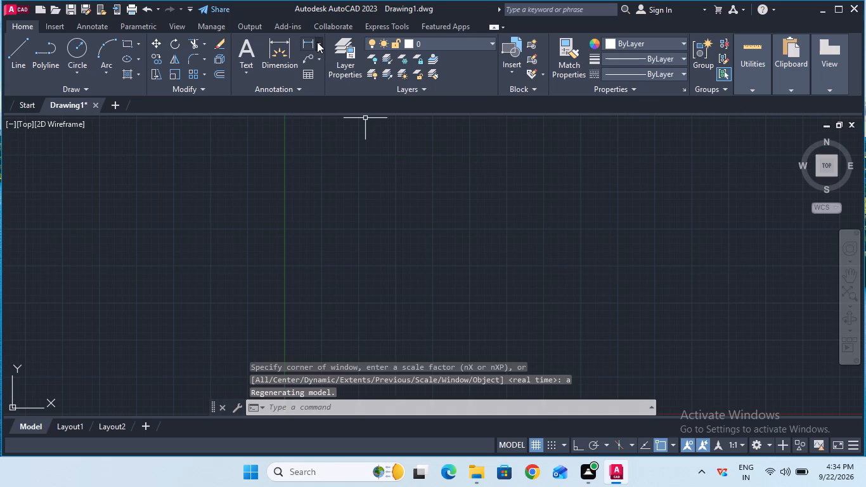
key(F8)
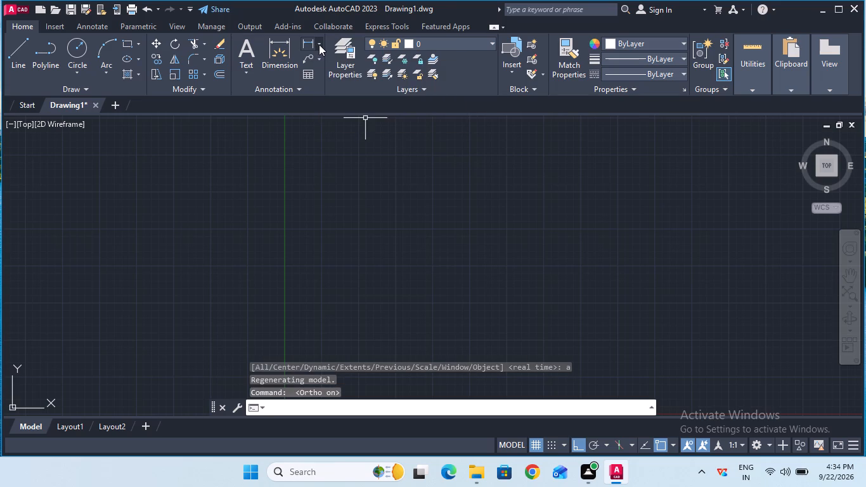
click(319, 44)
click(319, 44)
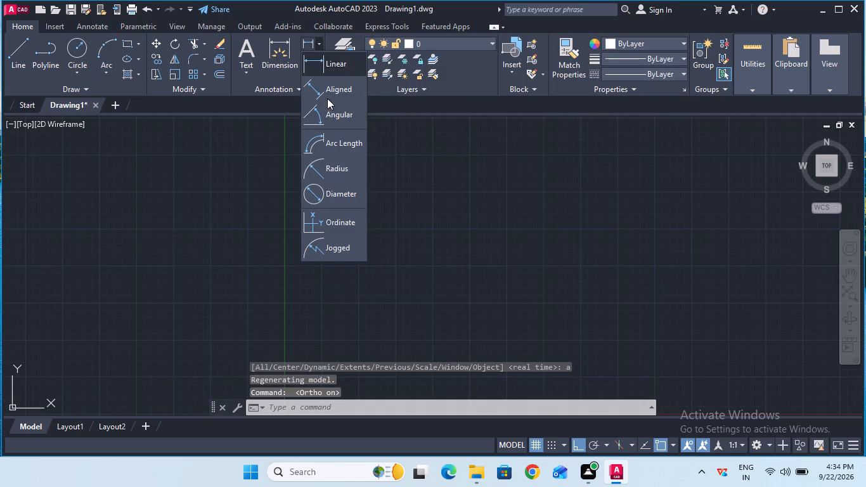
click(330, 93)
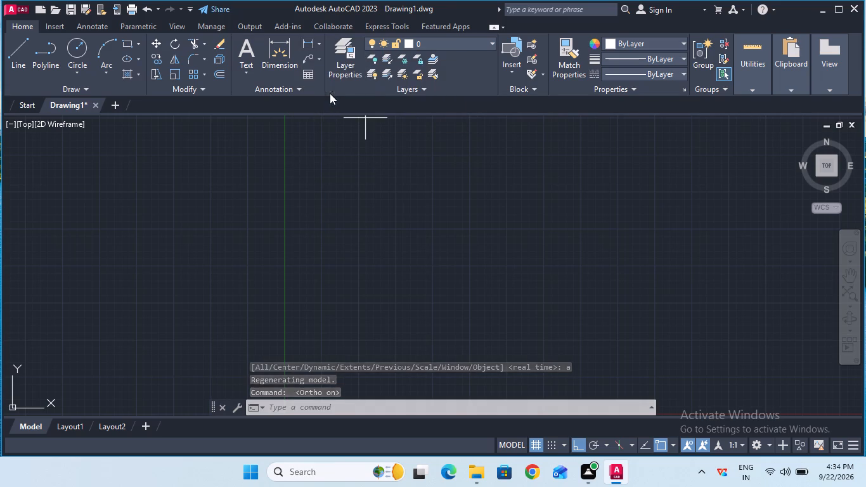
Load the CENTER linetype from acad.lin into the drawing and accept the Linetype Manager changes.
click(656, 72)
click(643, 133)
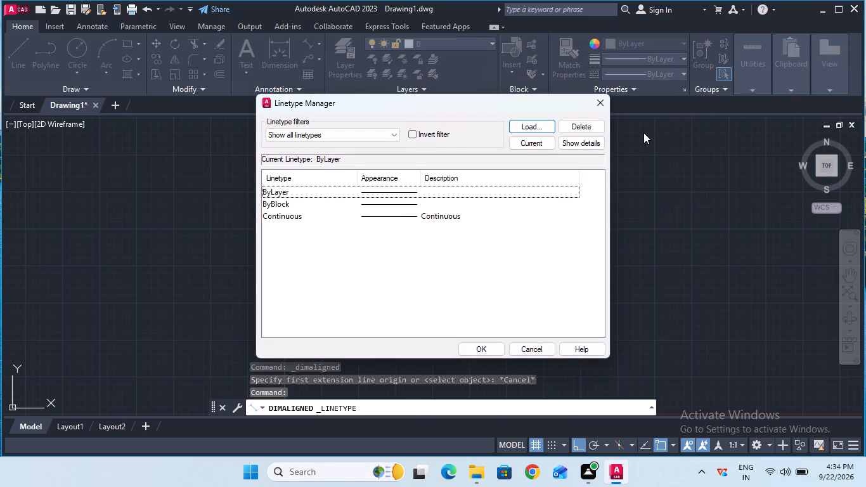
click(517, 127)
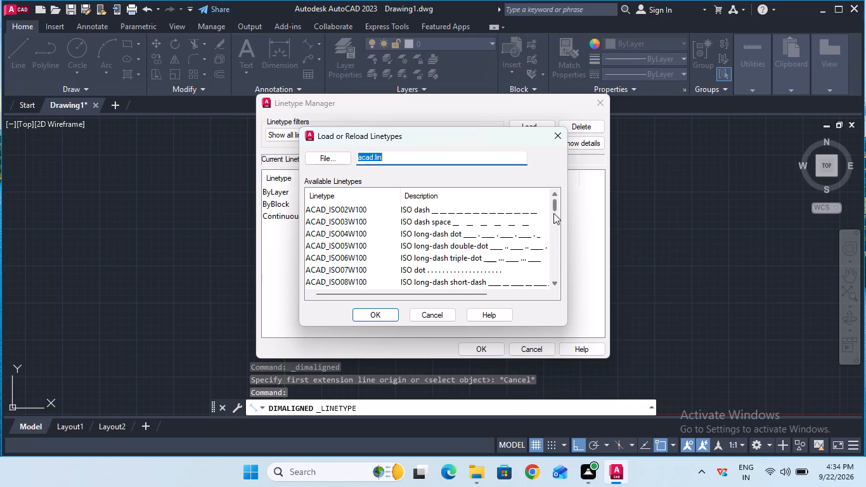
drag(554, 209, 552, 223)
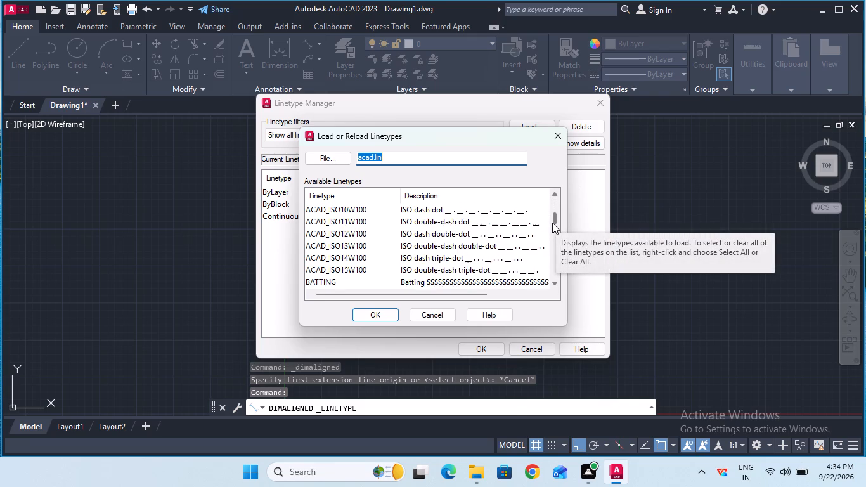
drag(552, 223, 553, 235)
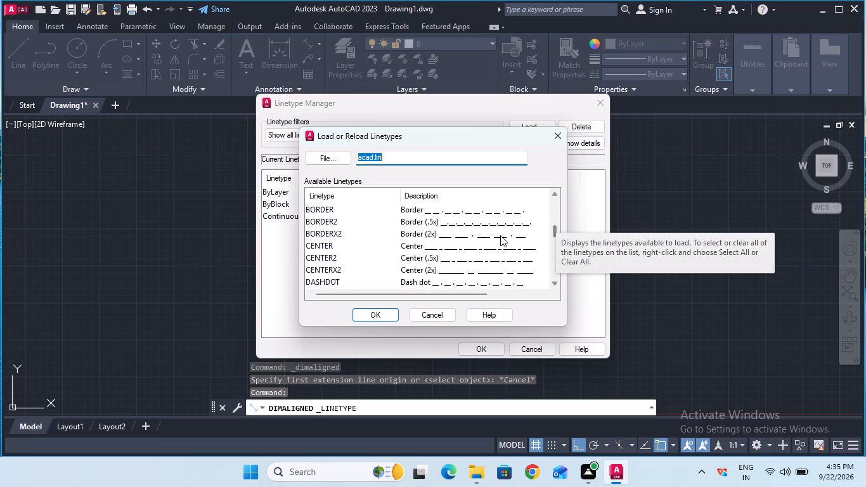
click(489, 245)
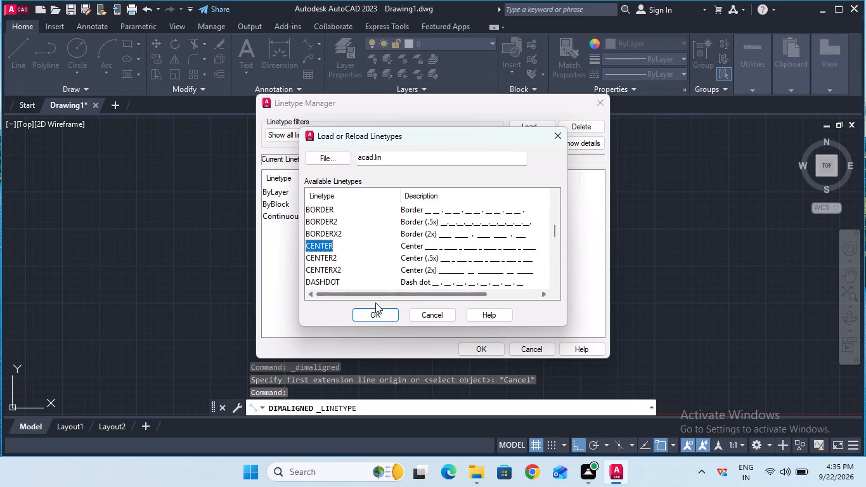
click(368, 311)
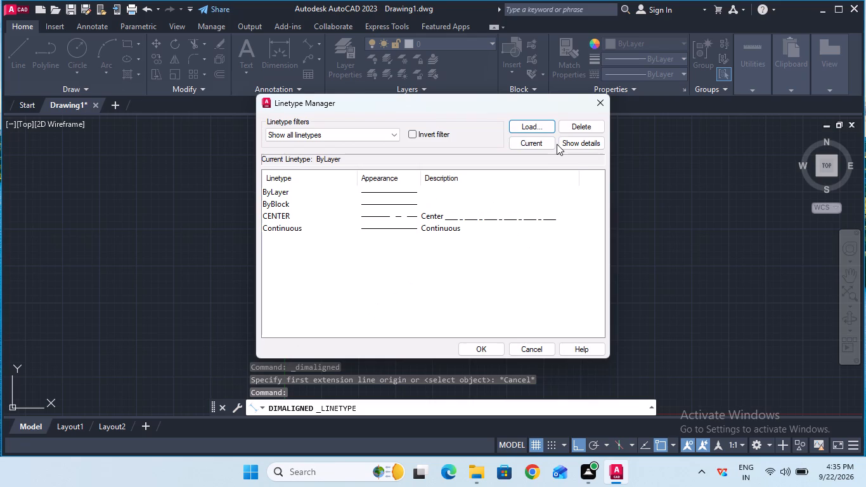
click(479, 347)
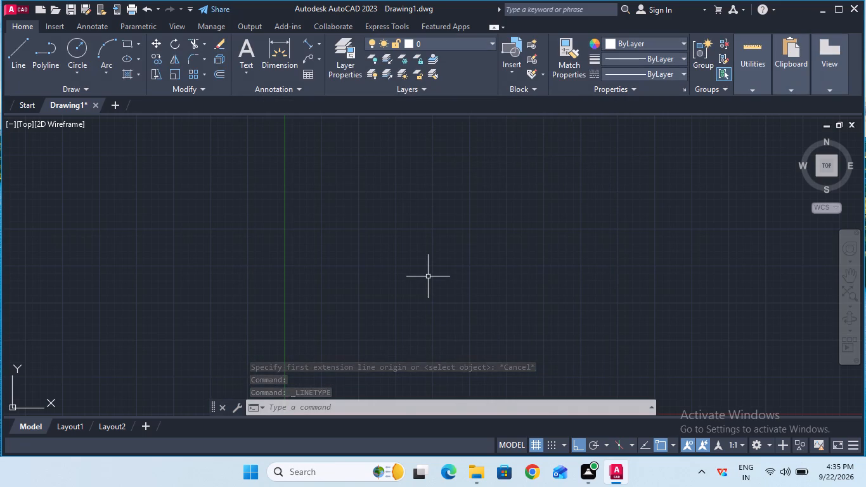
Switch the isometric drafting plane to isoplane Top.
click(630, 443)
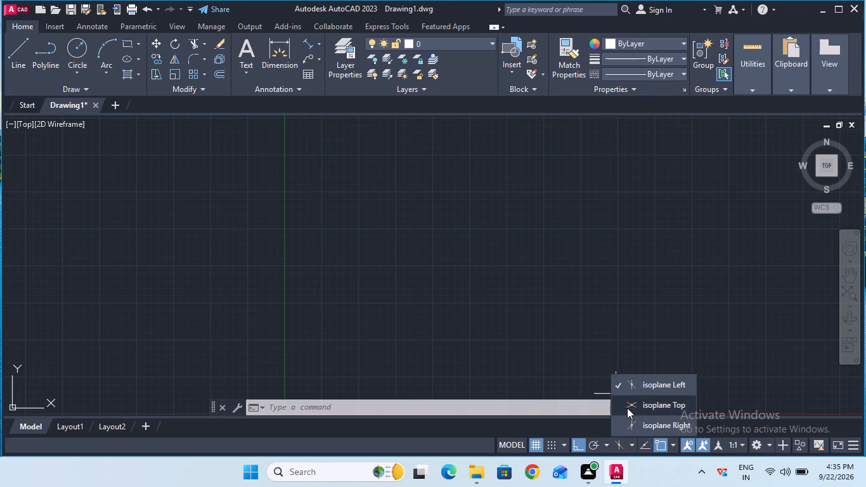
click(627, 407)
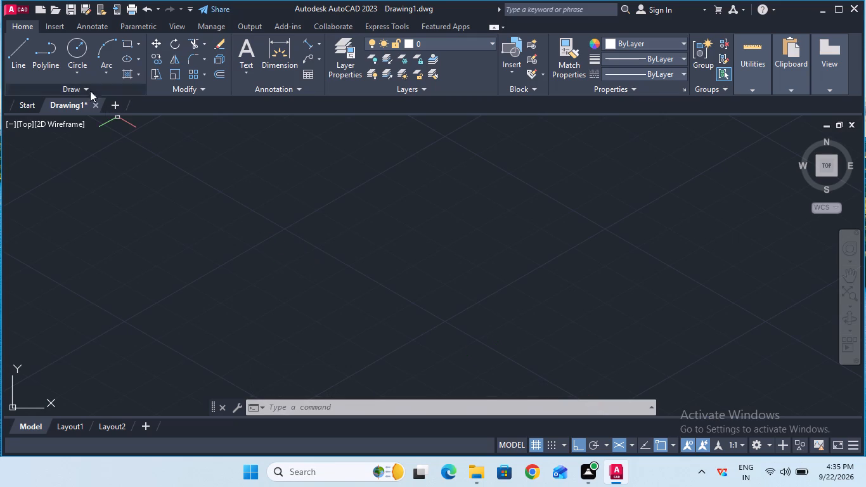
Draw a closed isometric rectangle on the top plane with line segments of 50, 110, 50 and 110.
click(22, 55)
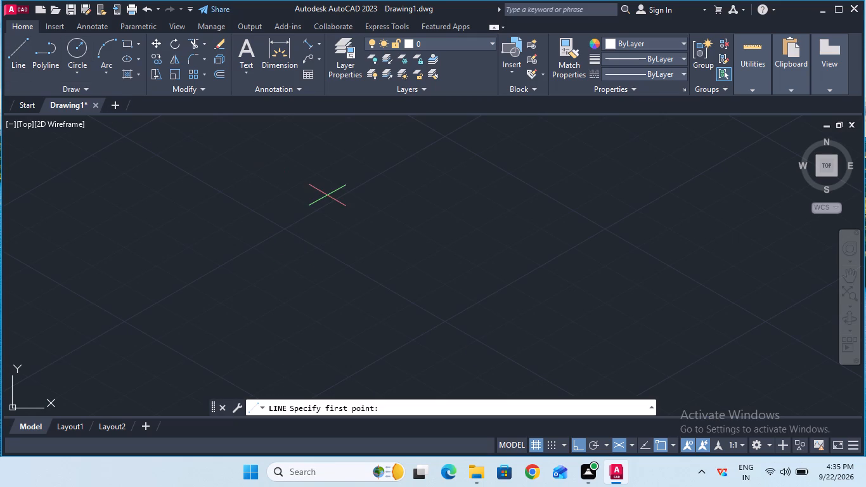
click(287, 229)
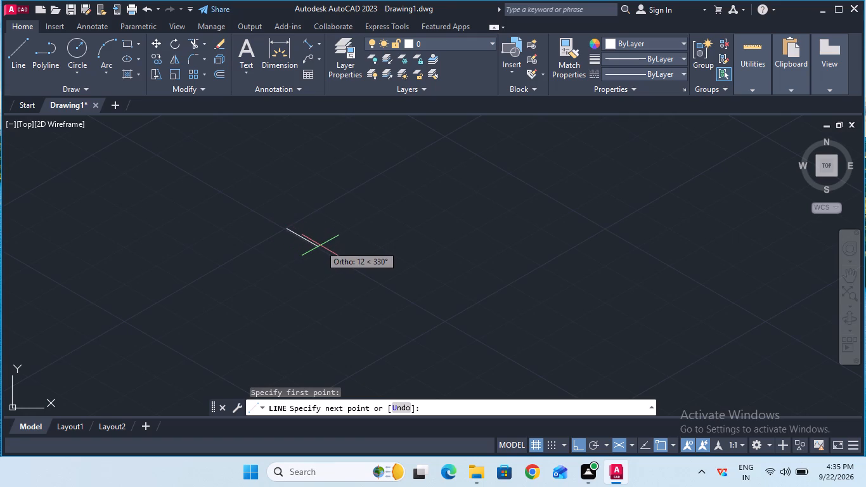
text(50)
key(Return)
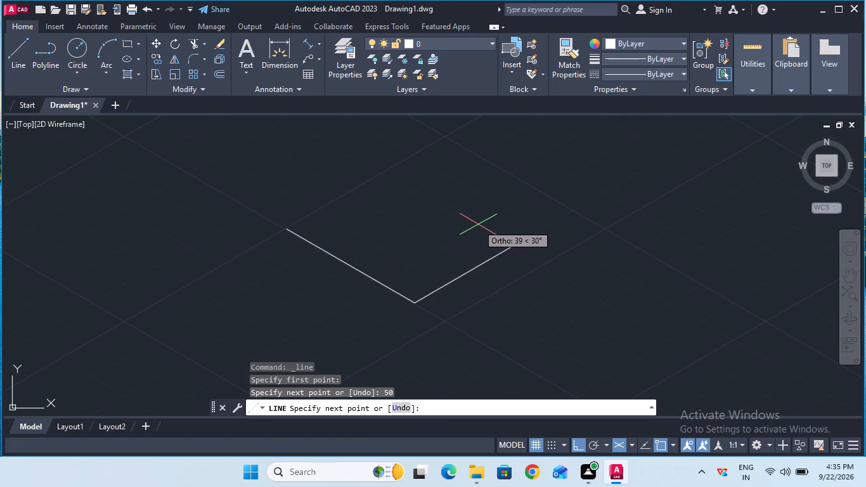
text(110)
key(Return)
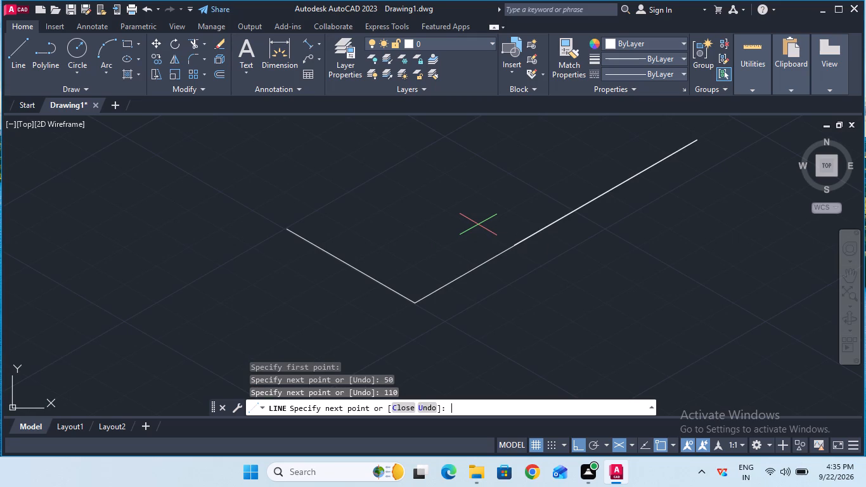
ctrl+scroll(478, 224, down, 2)
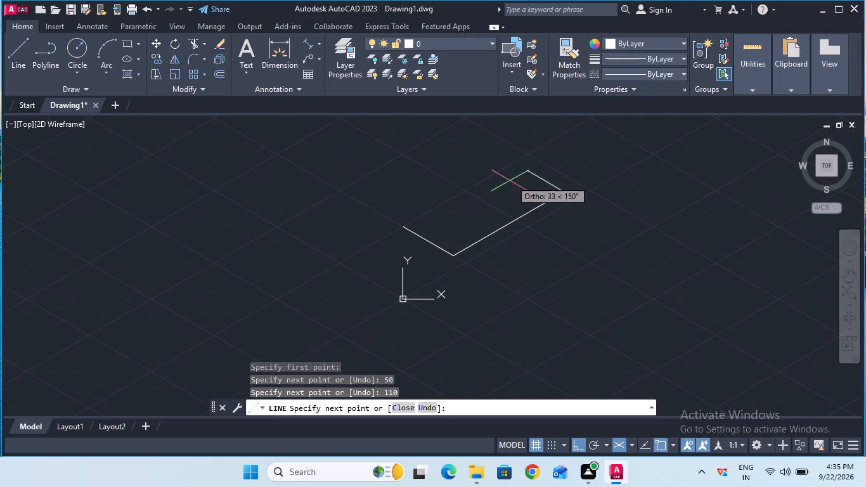
text(50)
key(Return)
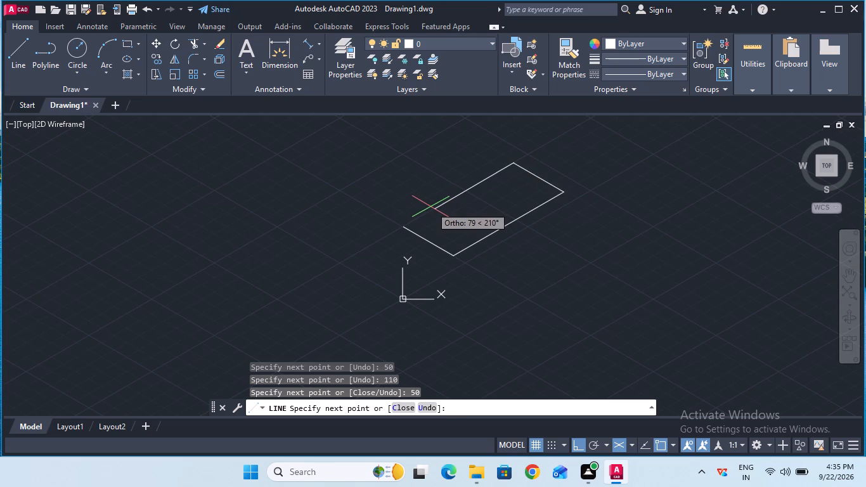
text(110)
key(Return)
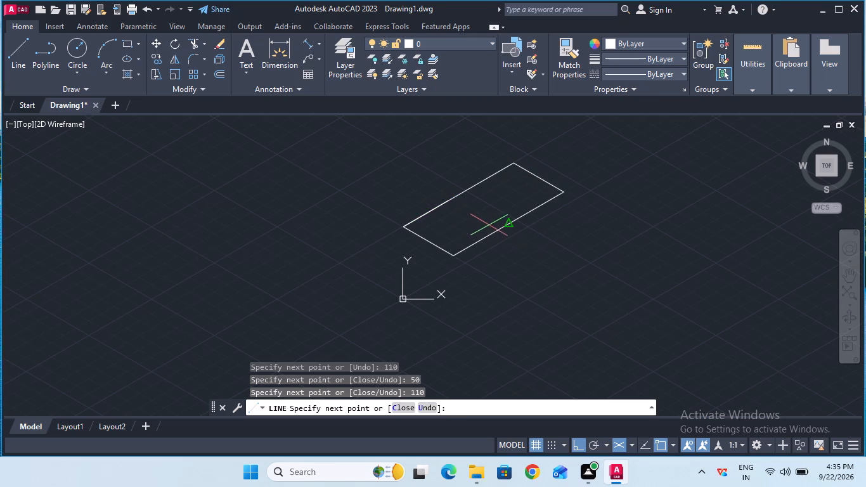
key(Escape)
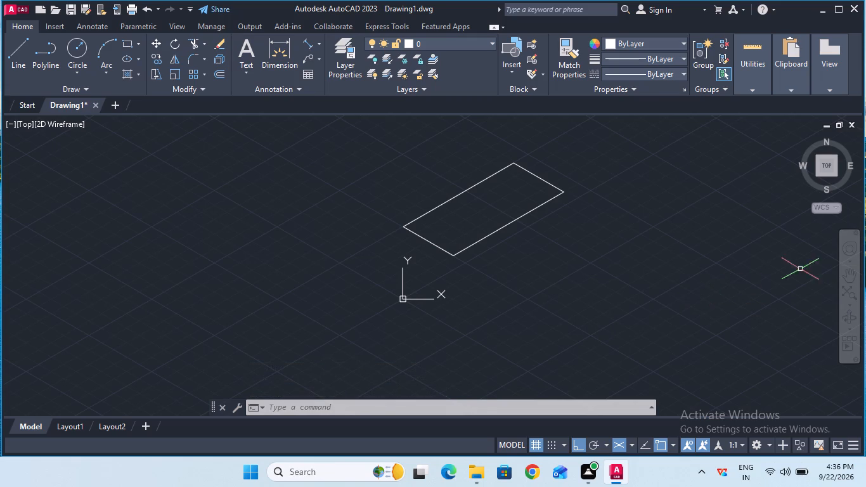
Join the four lines of the isometric rectangle into a single object.
double_click(844, 282)
drag(642, 213, 656, 248)
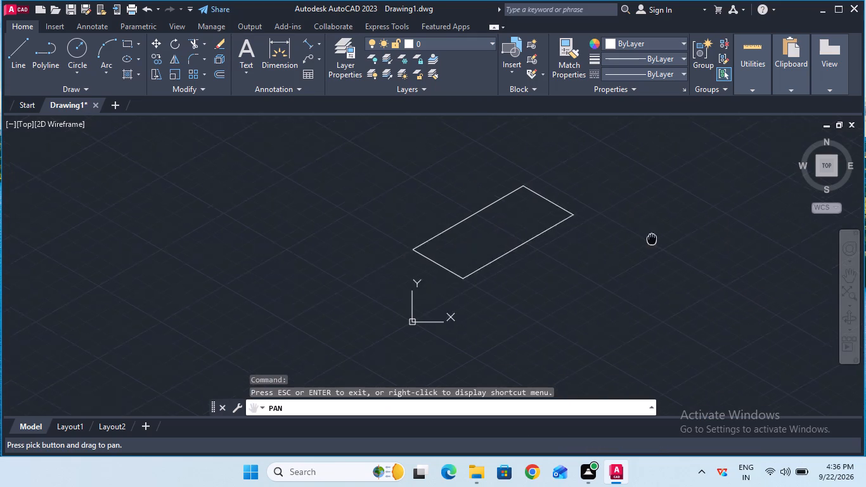
drag(656, 248, 668, 271)
ctrl+scroll(550, 224, up, 2)
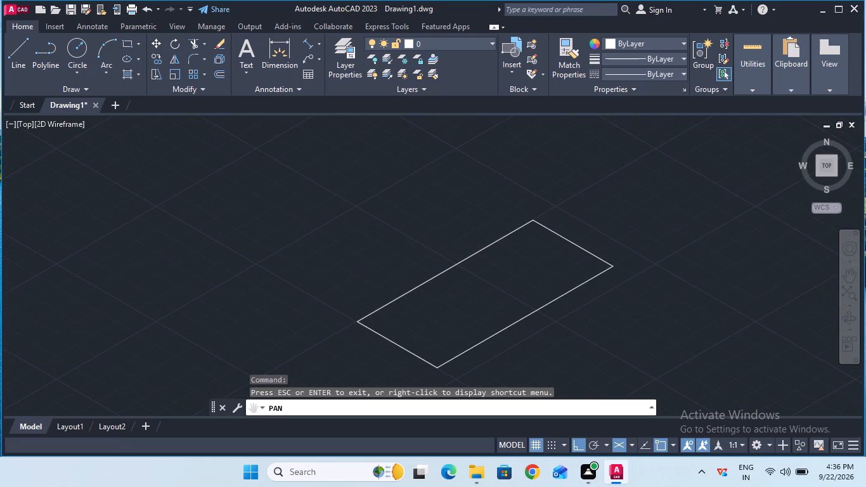
ctrl+scroll(550, 224, down, 1)
key(Escape)
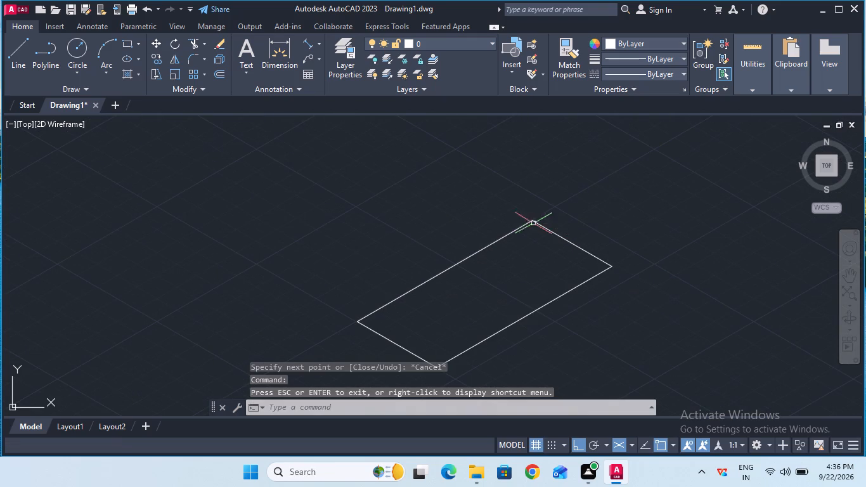
click(87, 190)
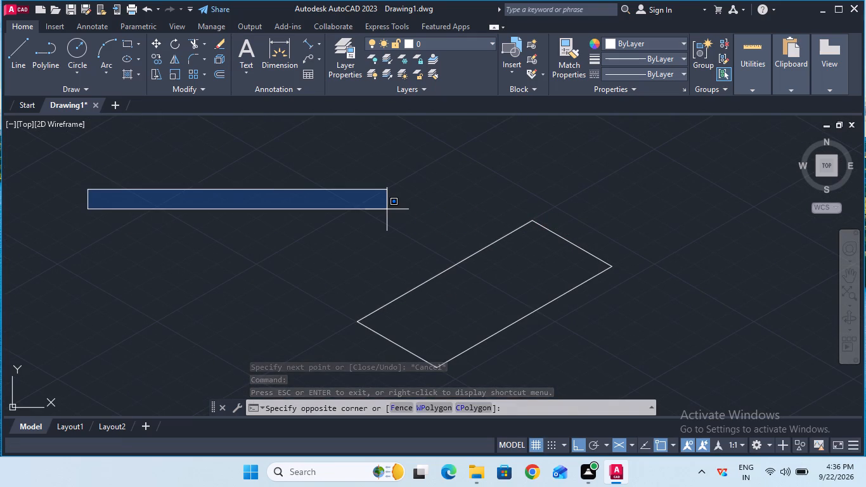
click(723, 376)
text(joi)
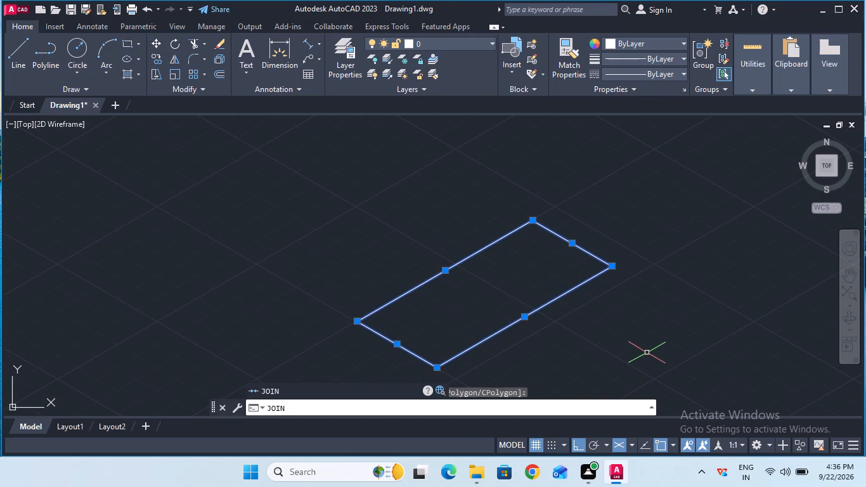
click(301, 392)
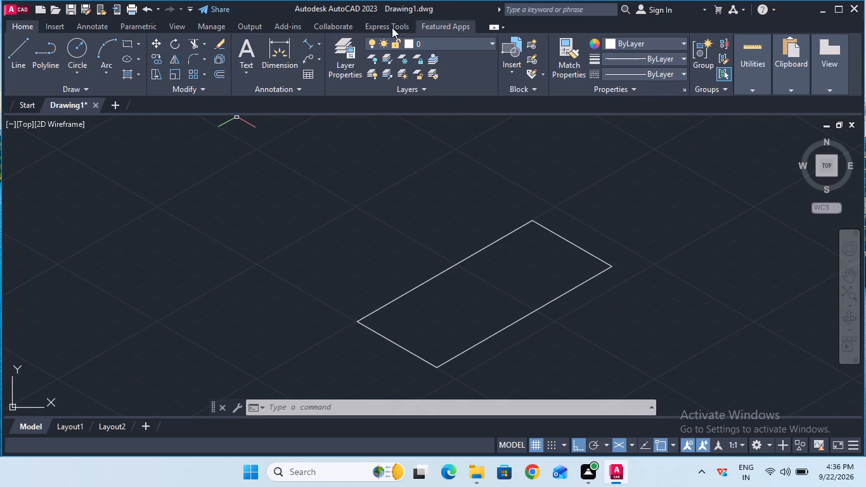
Copy the joined rectangle 10 straight down, with the isometric drafting plane switched to isoplane Right.
click(154, 58)
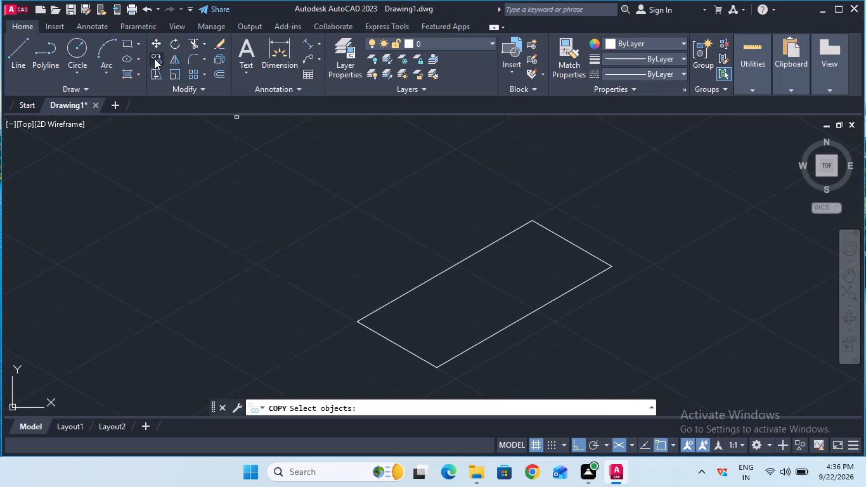
click(428, 278)
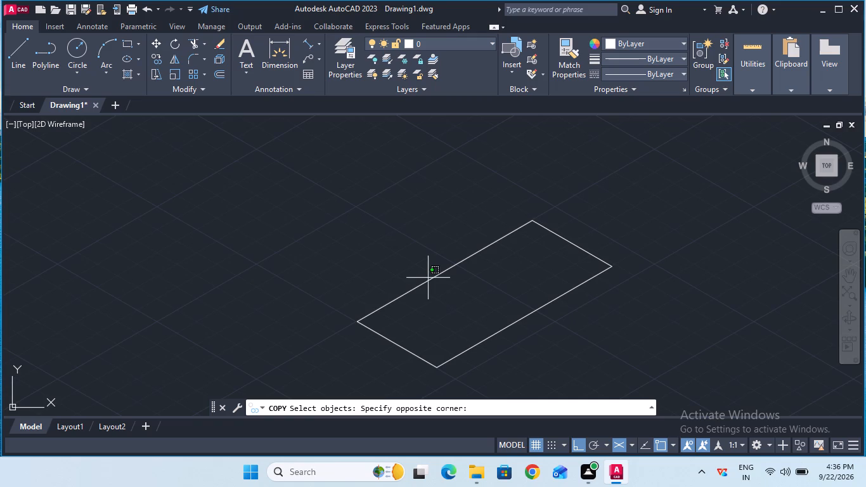
key(Return)
key(Escape)
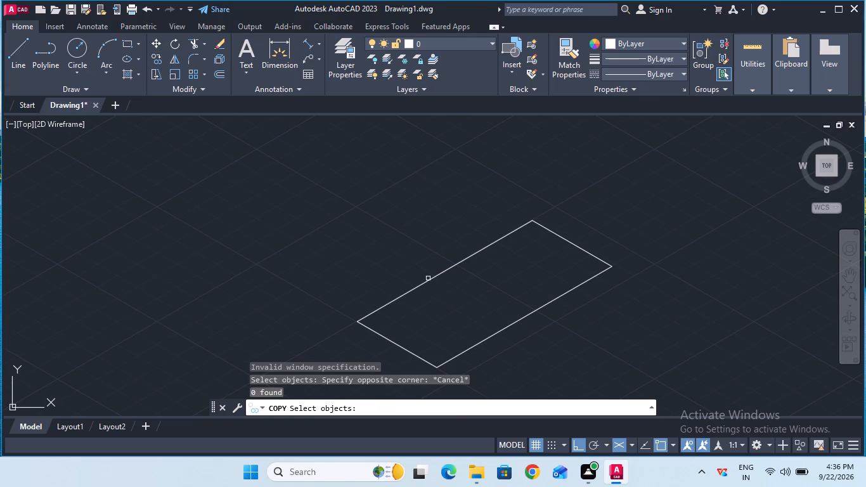
click(428, 279)
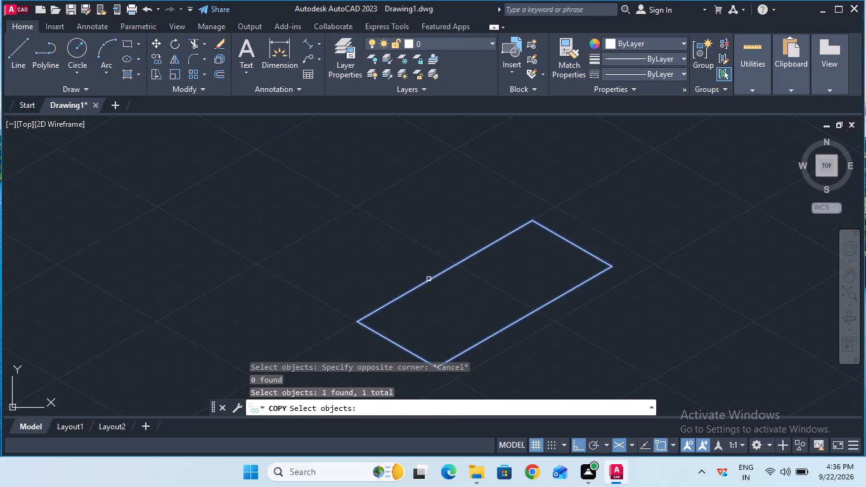
key(F5)
key(Return)
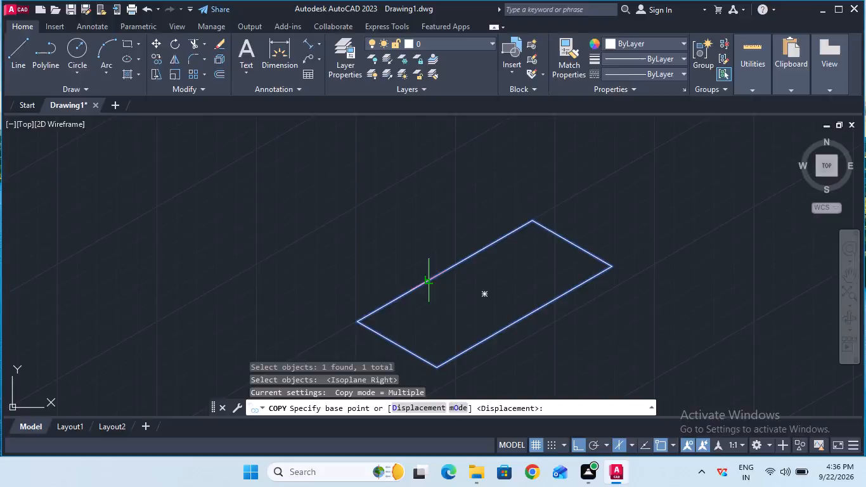
click(482, 294)
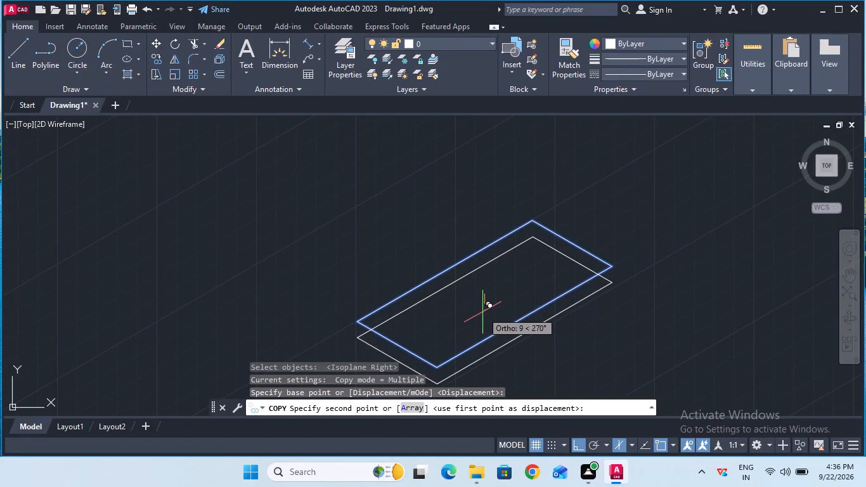
key(1)
key(0)
key(Return)
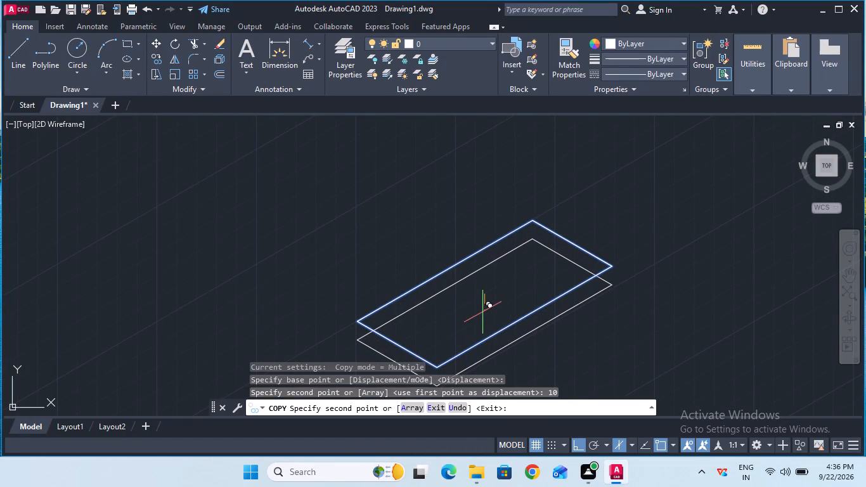
key(Escape)
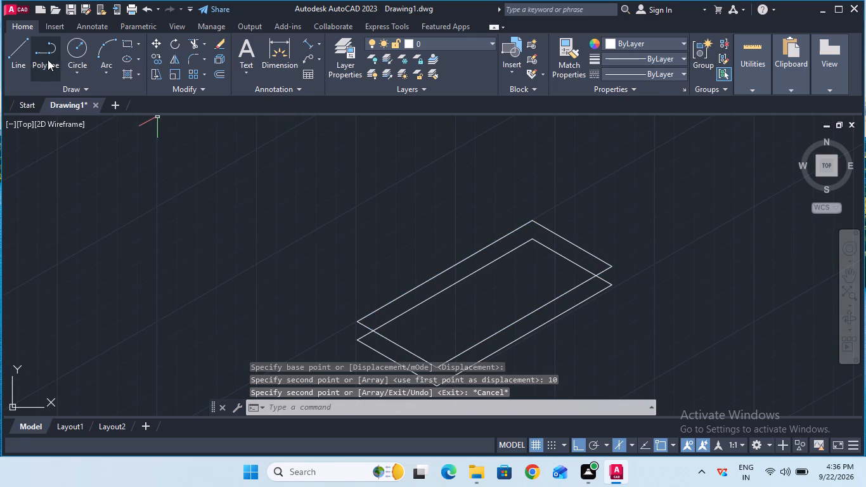
Draw three vertical lines connecting the upper and lower rectangles at the left, front and right corners.
click(25, 53)
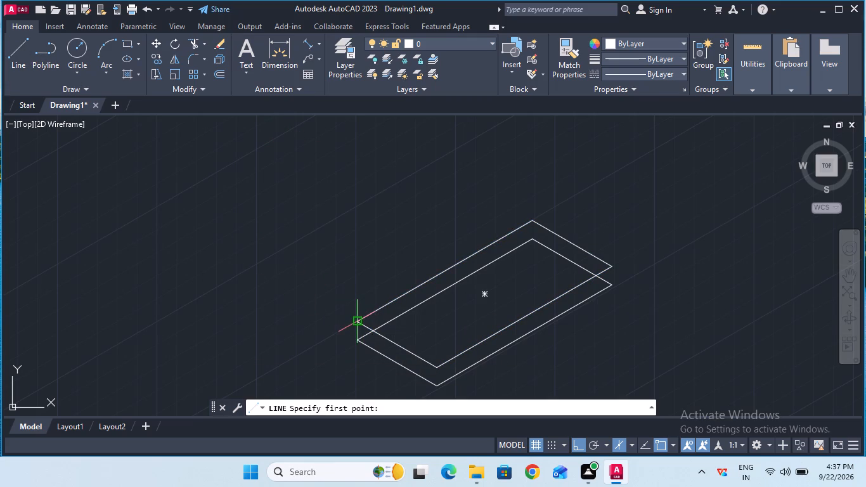
click(361, 321)
click(358, 344)
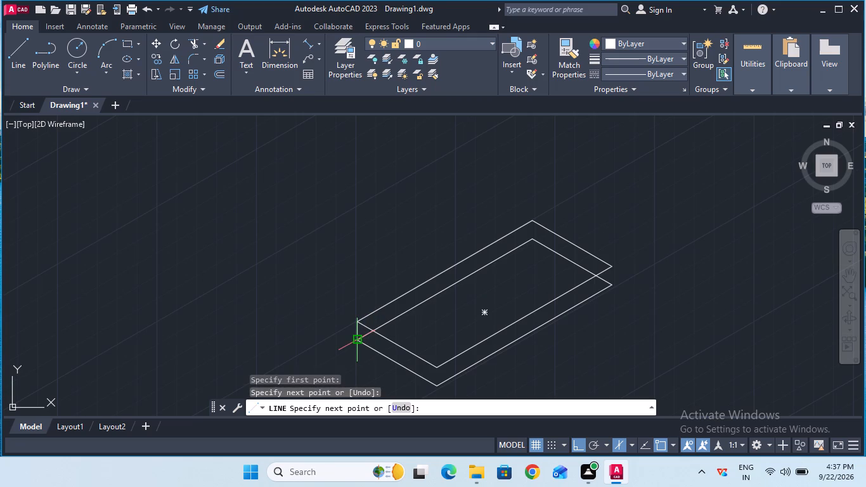
key(Escape)
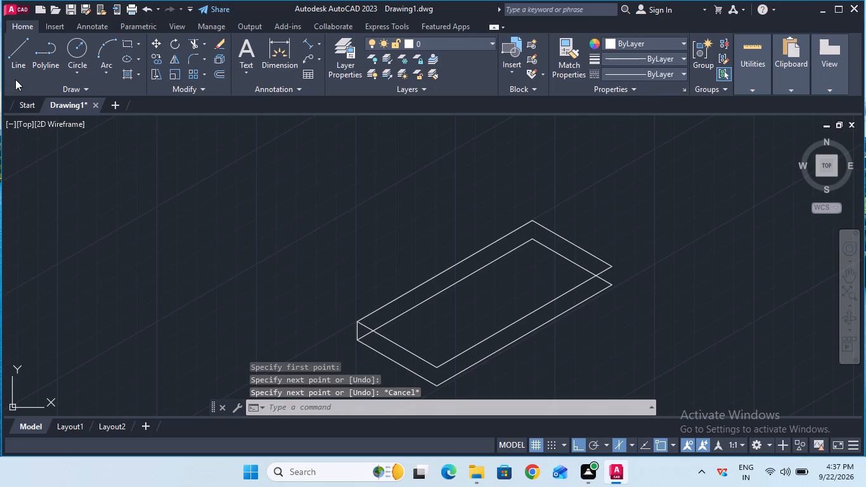
click(12, 55)
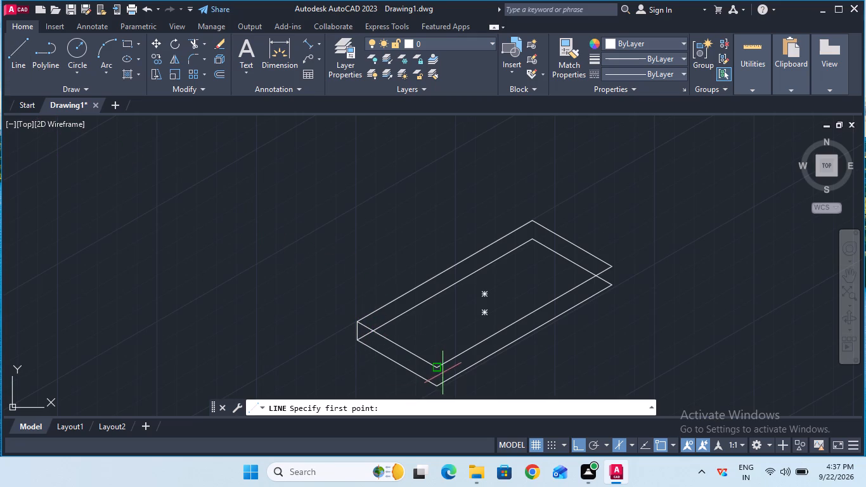
click(437, 368)
click(437, 384)
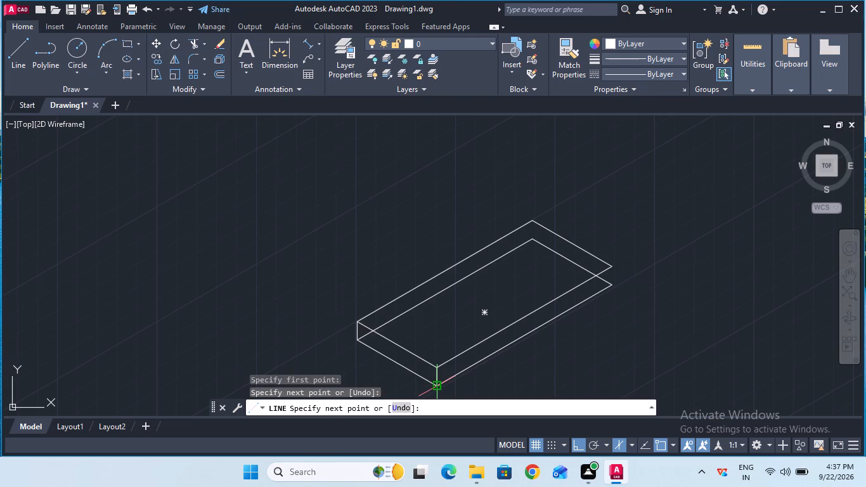
key(Escape)
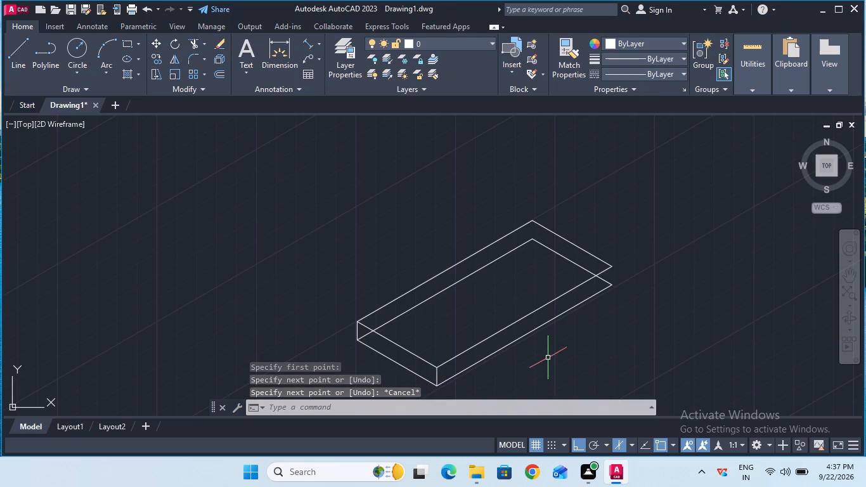
click(29, 53)
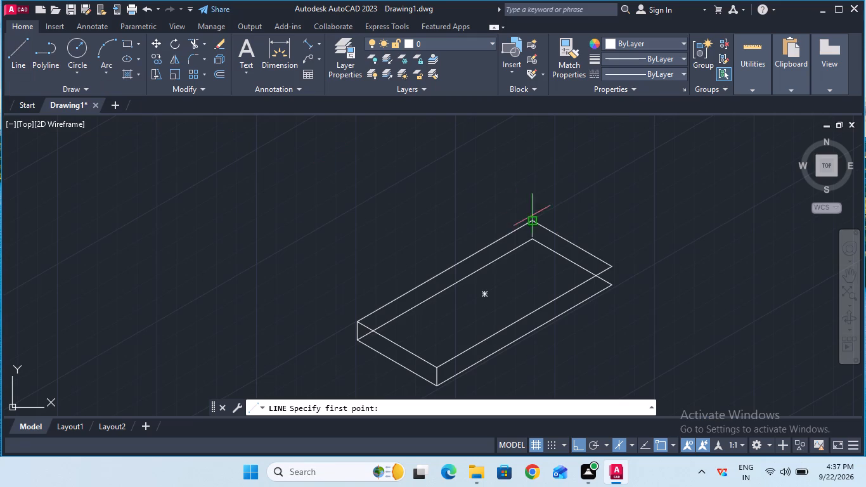
click(611, 268)
click(613, 288)
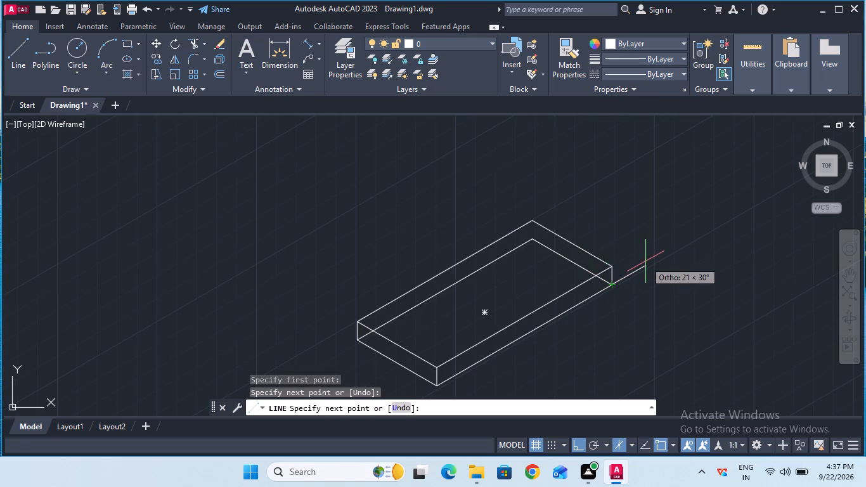
key(Escape)
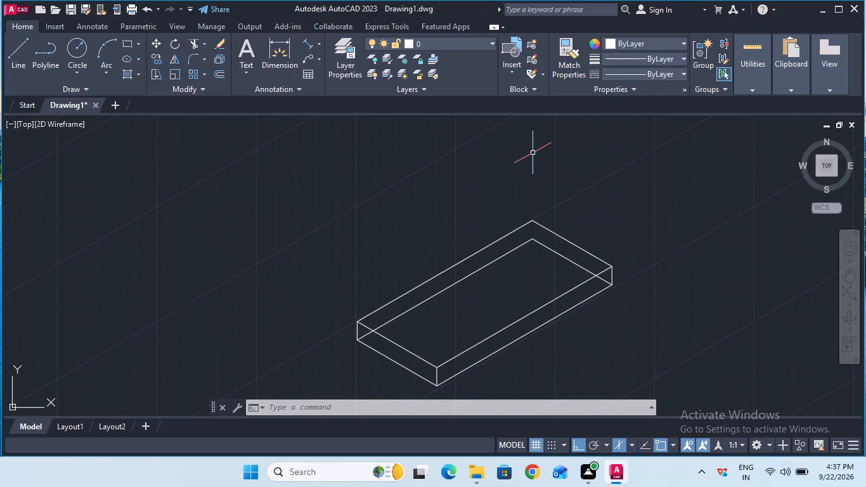
With the CENTER linetype, draw lines from the lower front-right edge's midpoint, 10 up and 50 across the top face on isoplane Left.
click(627, 73)
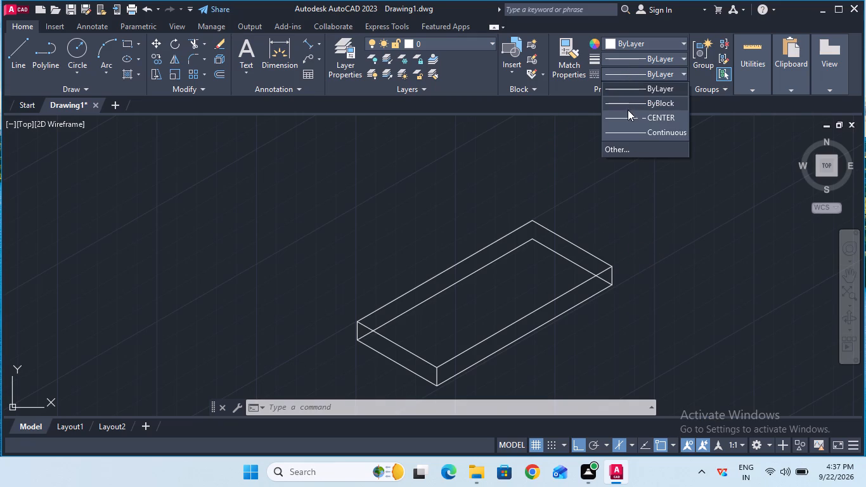
click(629, 118)
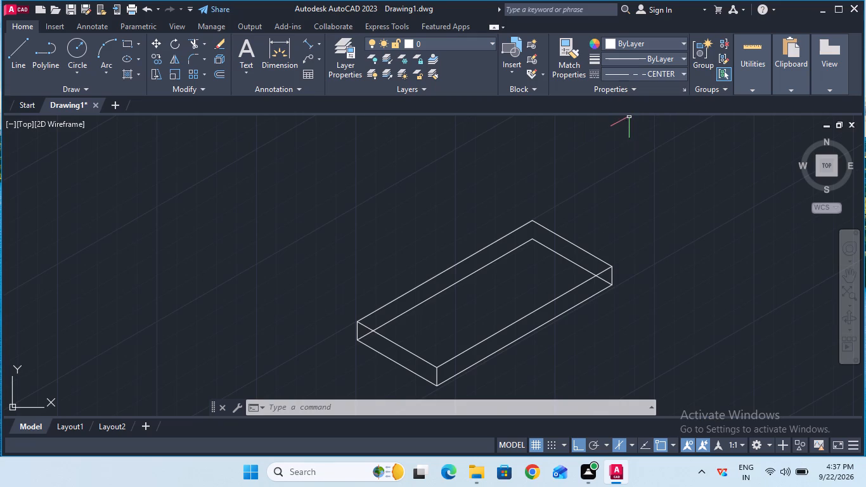
click(15, 51)
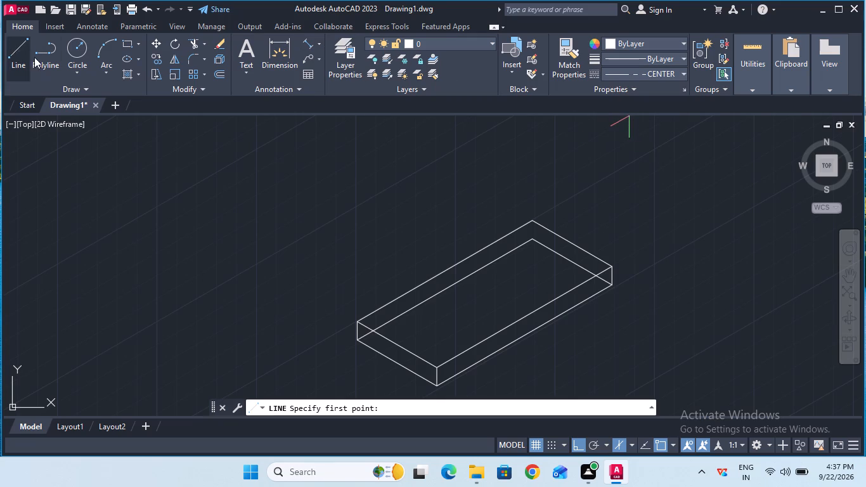
click(521, 334)
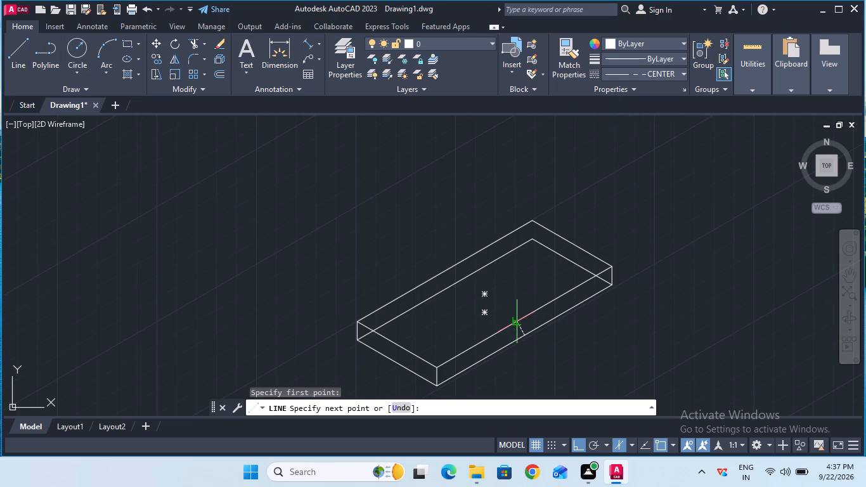
text(10)
key(Return)
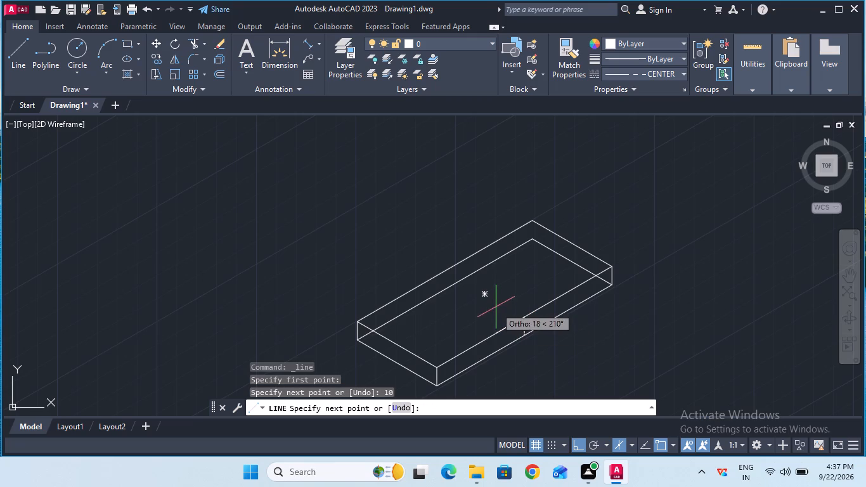
key(F5)
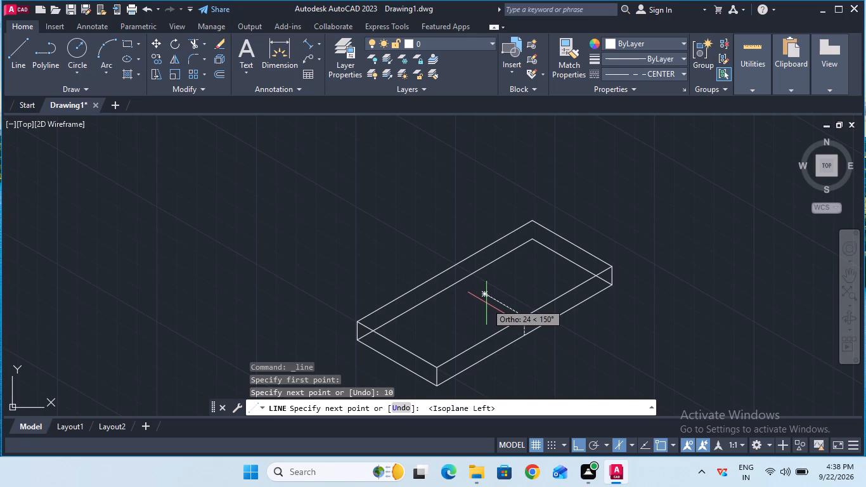
key(5)
key(0)
key(Return)
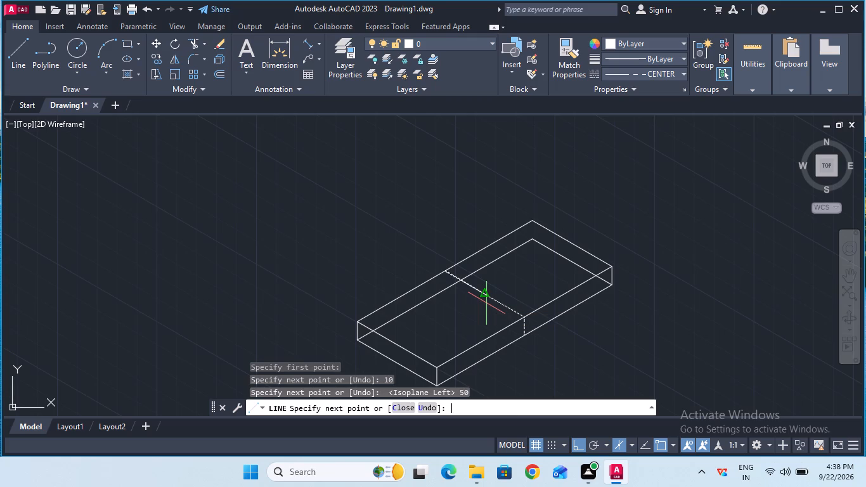
key(Escape)
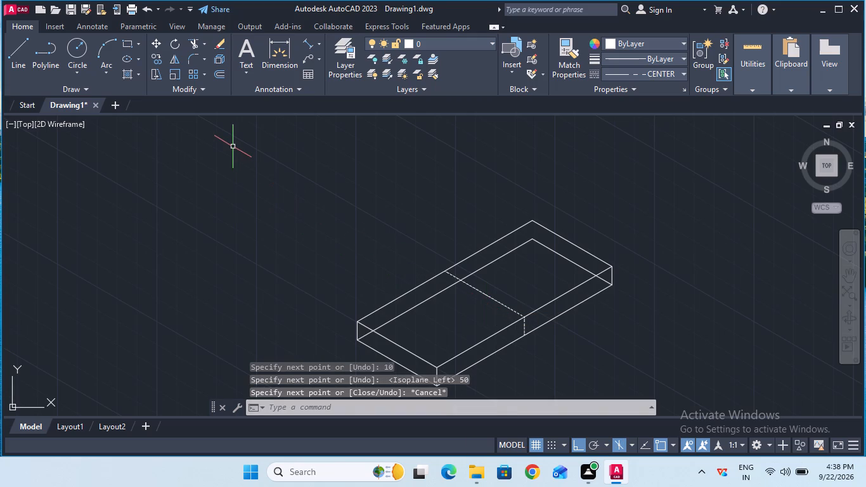
Trim away the lower rectangle's hidden edges inside the slab, including the short remnant near its right corner.
click(193, 50)
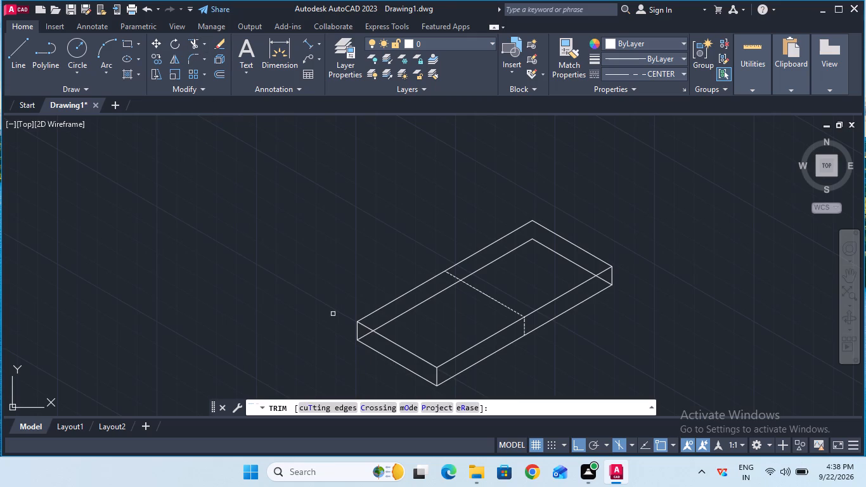
click(368, 335)
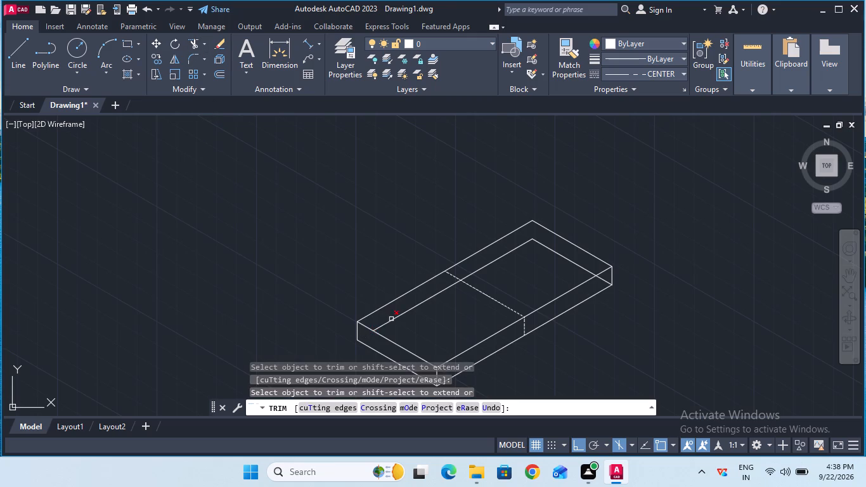
click(391, 318)
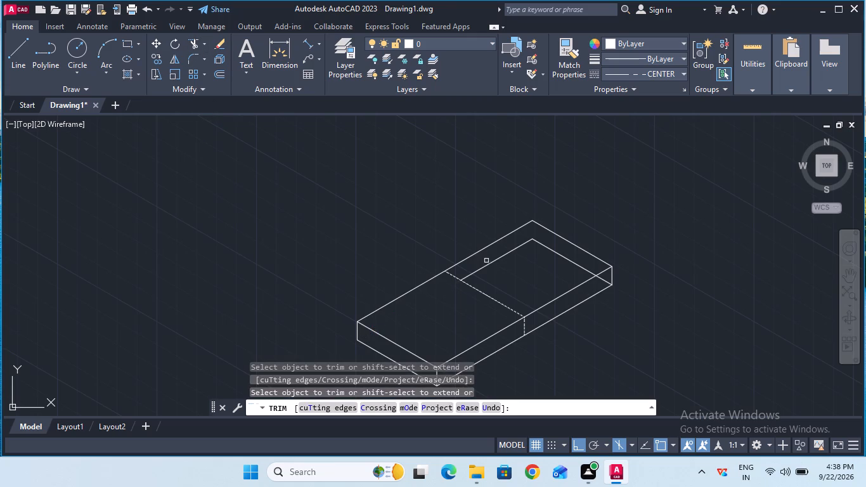
click(486, 264)
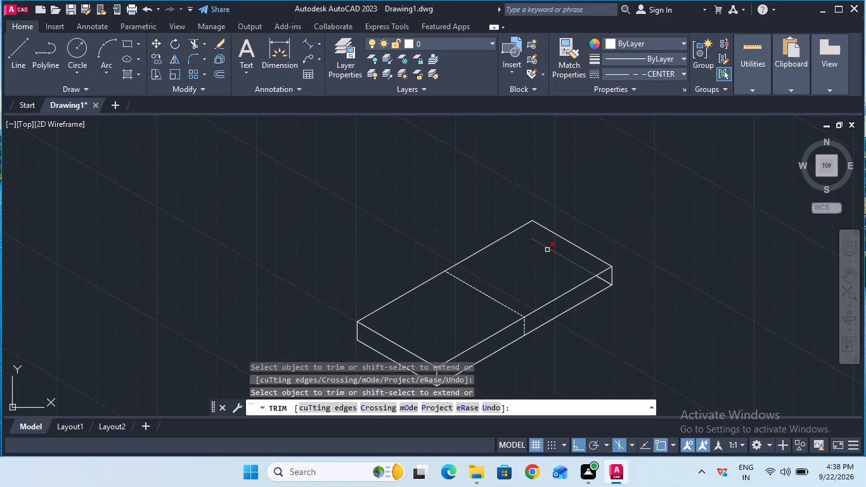
click(547, 250)
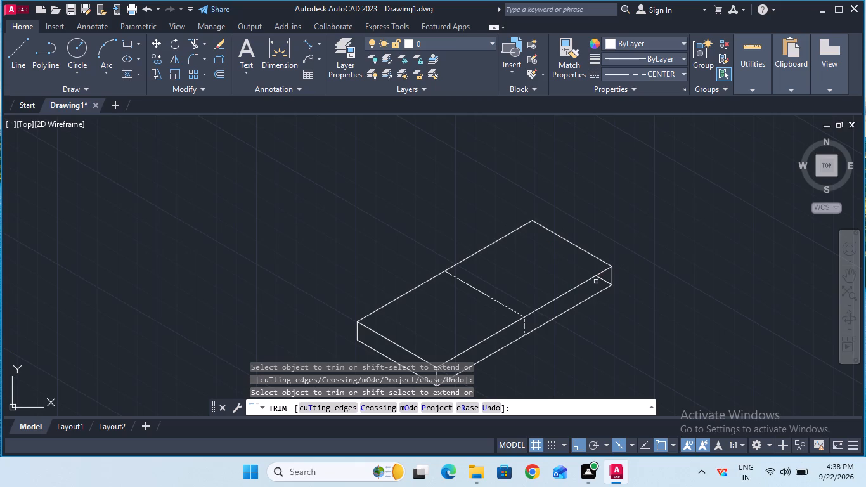
click(604, 282)
key(Escape)
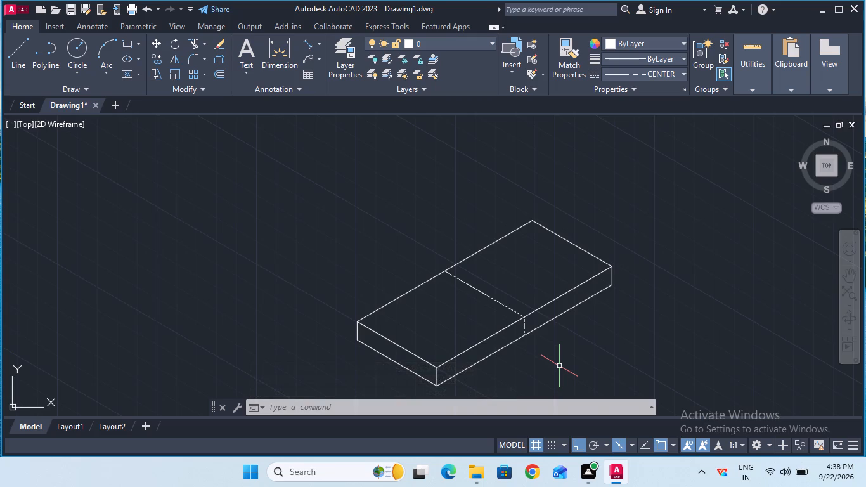
Try an isocircle at the midpoint of the top face's centre line, switching the drafting plane to isoplane Top.
text(ell)
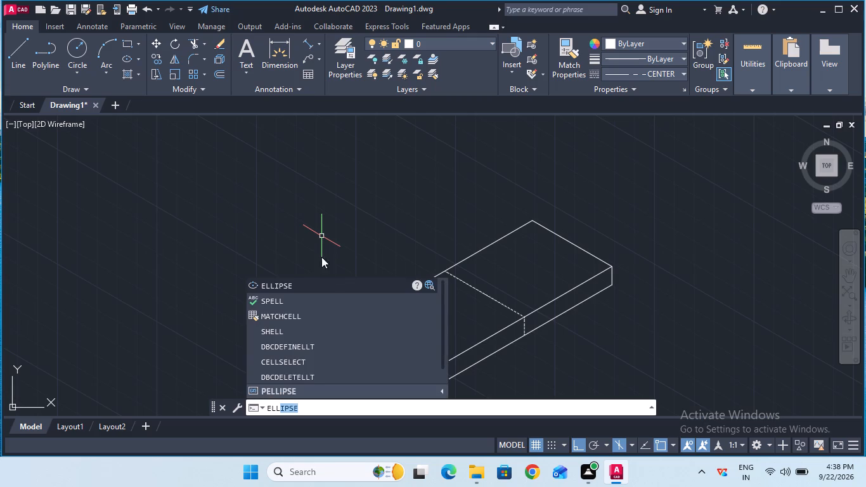
click(328, 285)
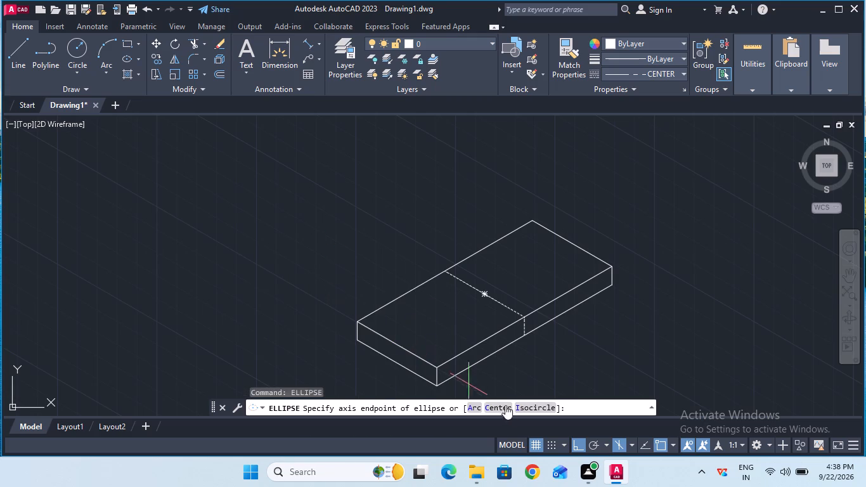
click(529, 411)
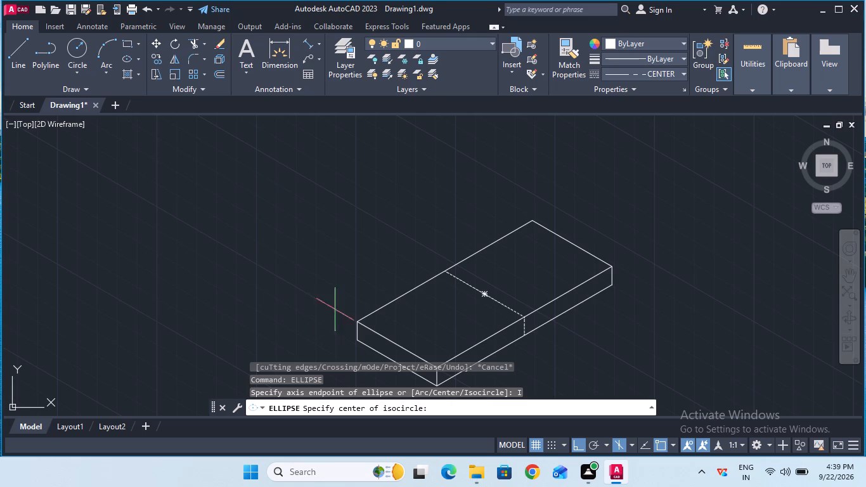
click(486, 295)
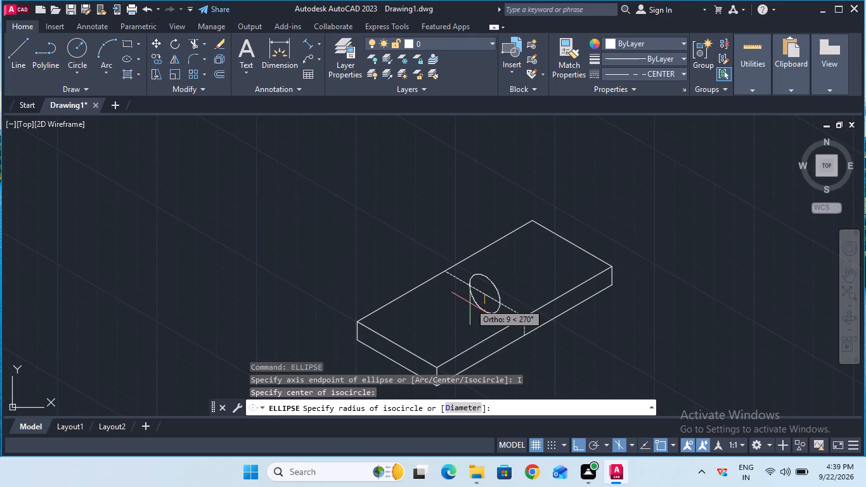
key(F5)
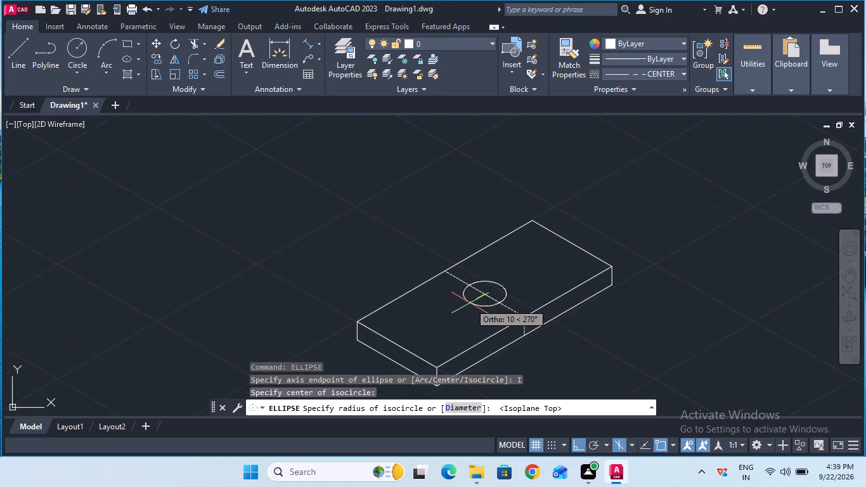
key(Escape)
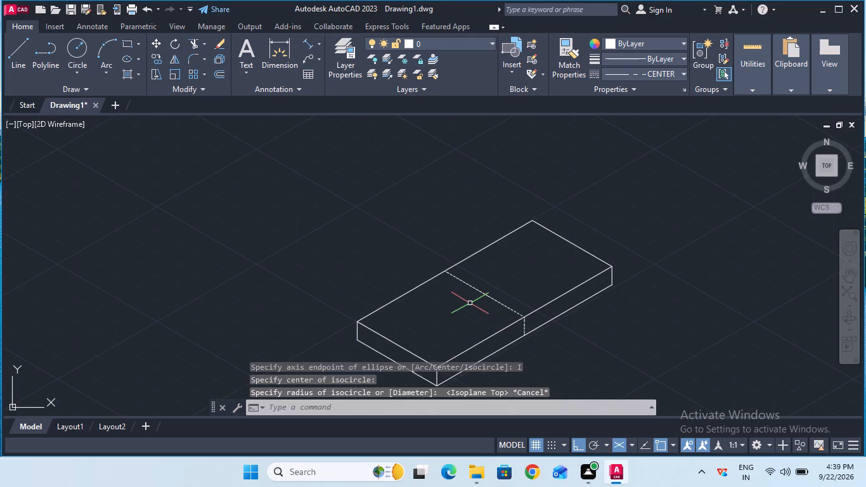
With the linetype set to ByBlock, draw an isocircle of radius 18 centred on the midpoint of the top face's centre line.
click(611, 72)
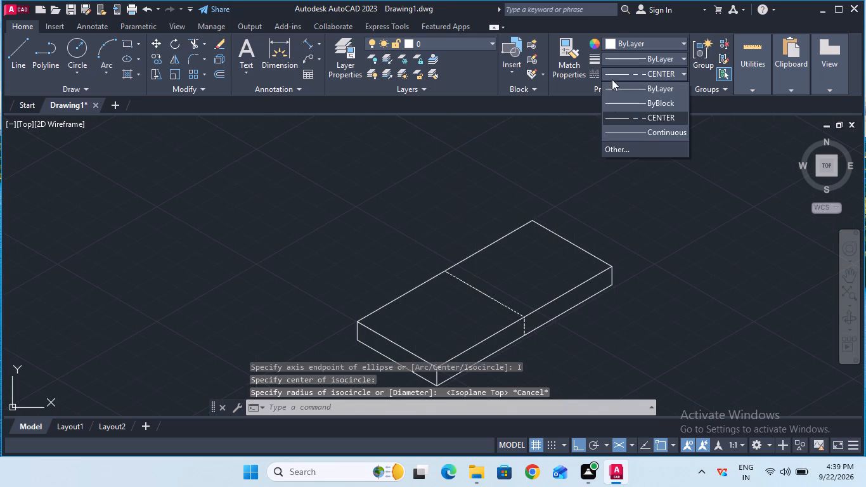
click(617, 104)
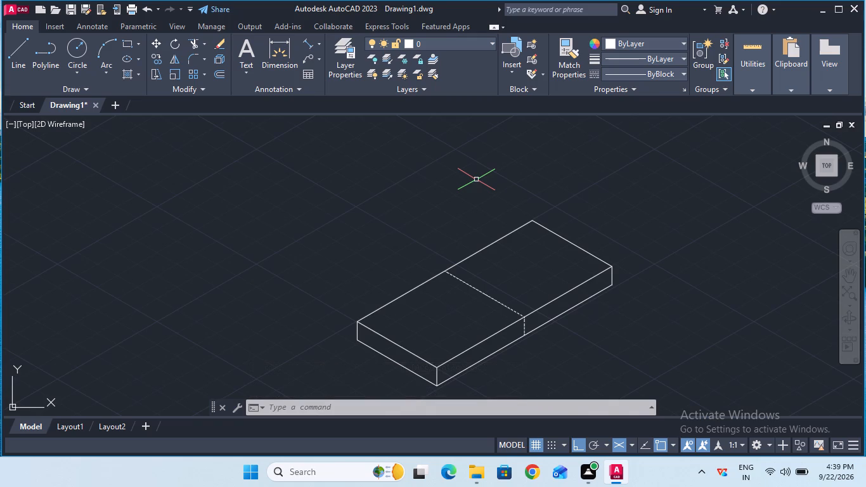
text(ell)
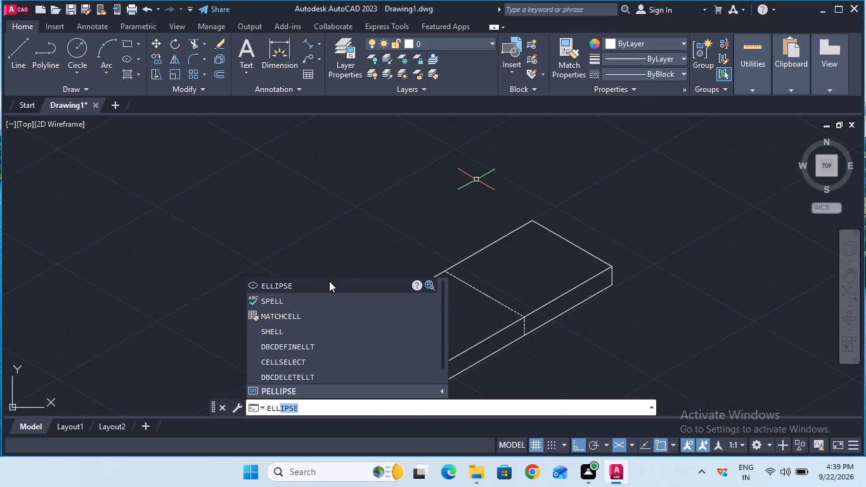
click(329, 281)
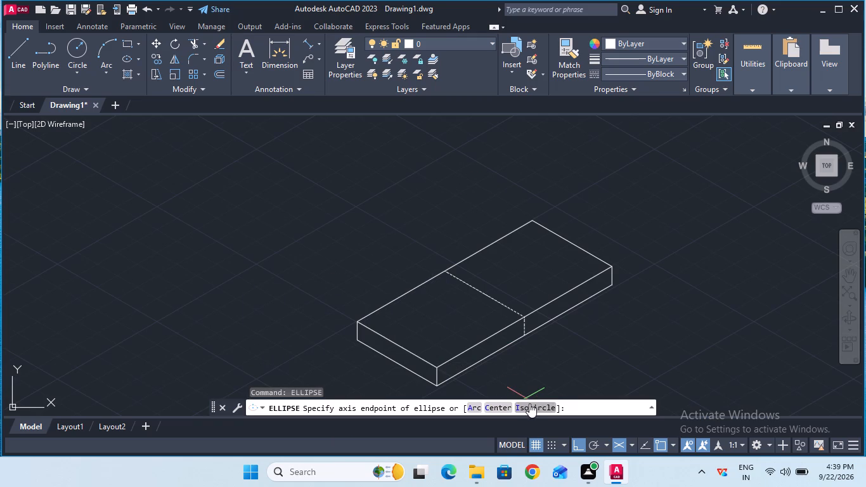
click(532, 405)
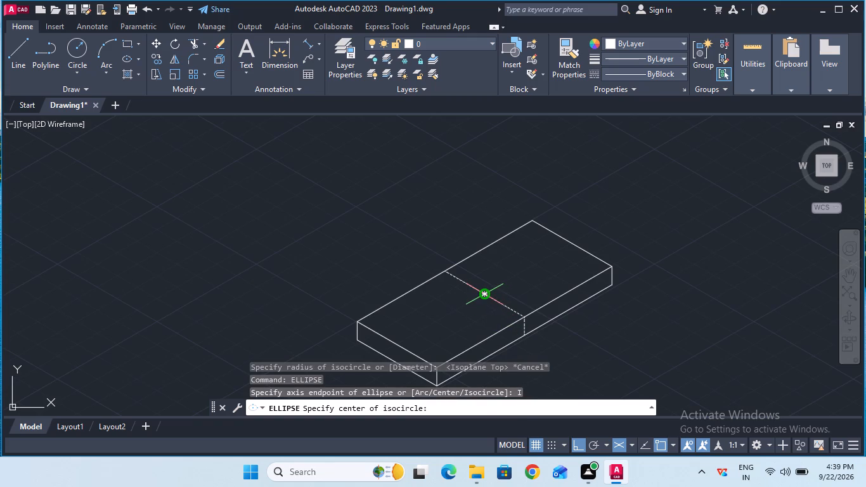
click(484, 293)
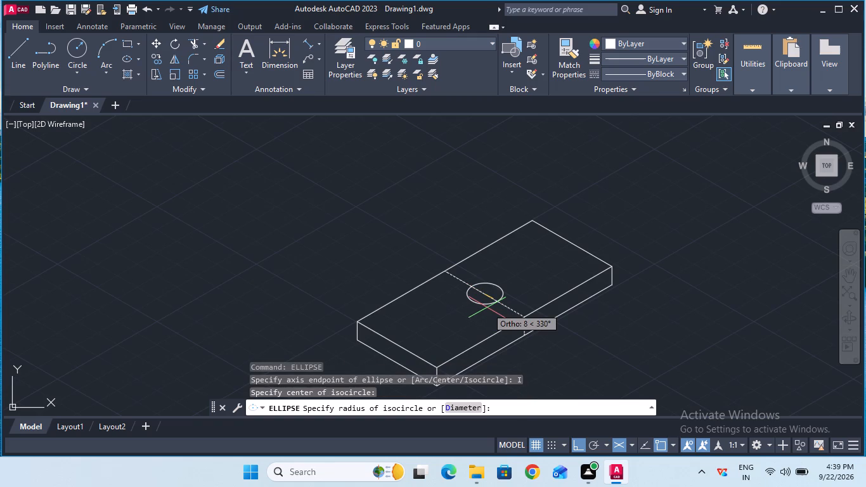
key(1)
key(8)
key(Return)
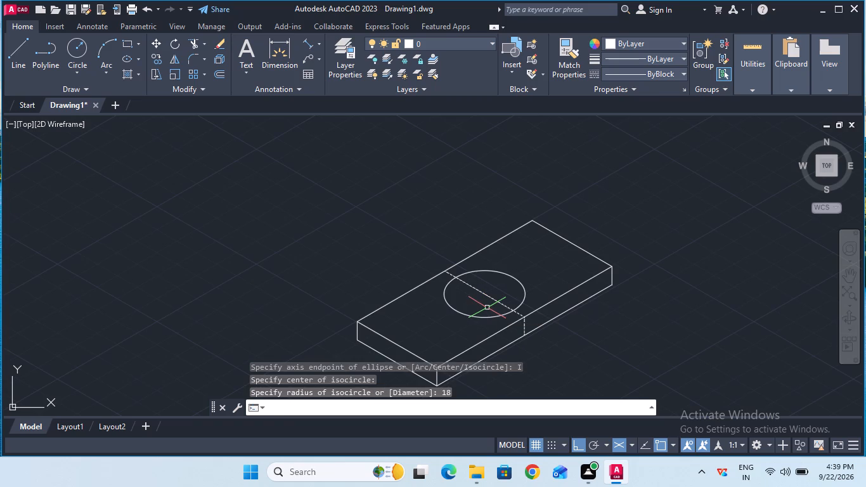
key(Escape)
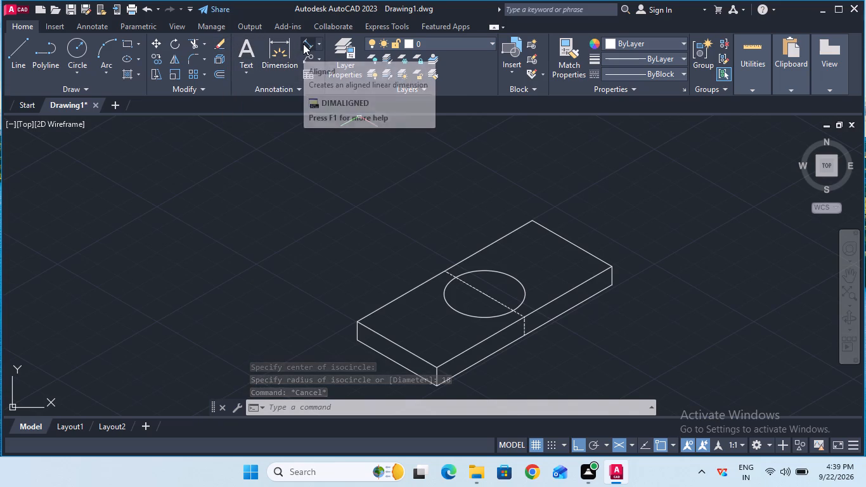
Check the isocircle's diameter along the centre line with an aligned dimension, without placing it.
click(303, 44)
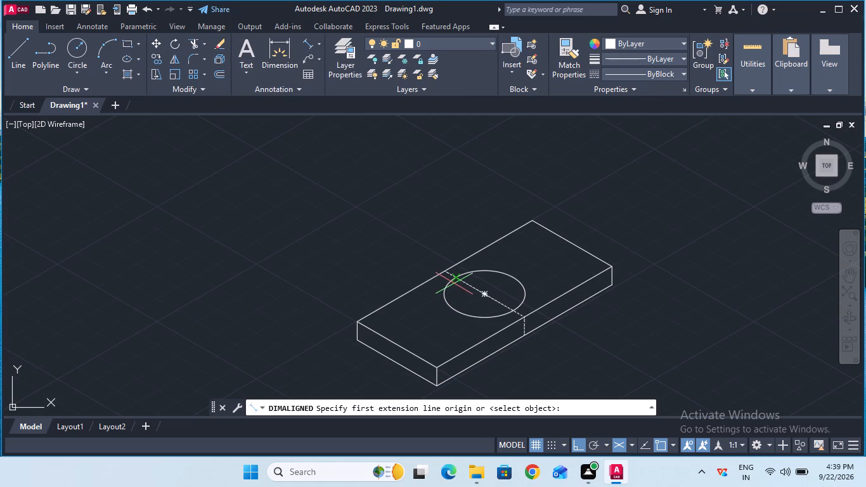
click(454, 281)
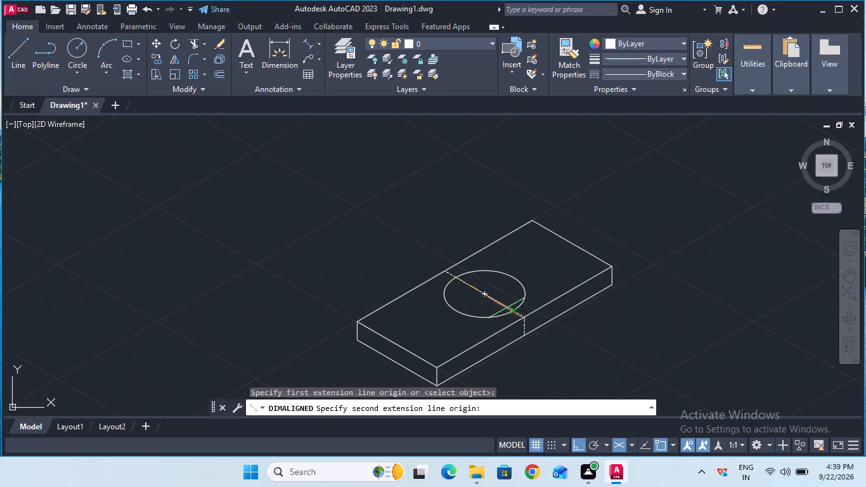
click(512, 309)
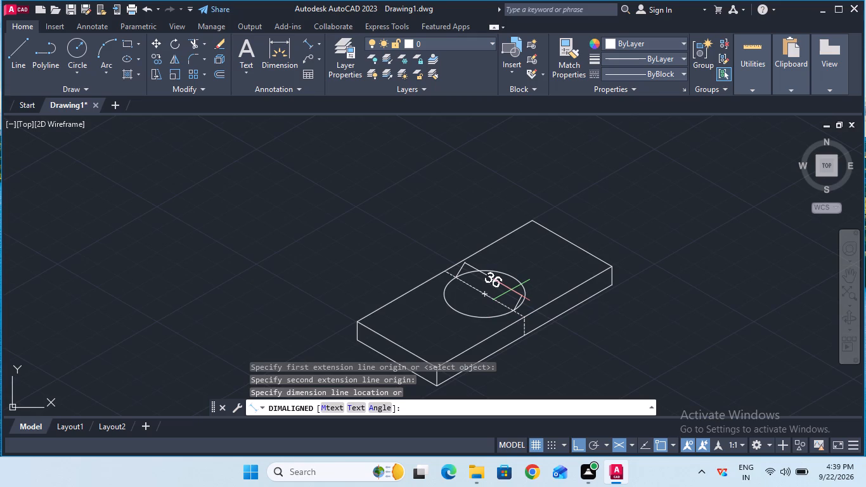
key(Escape)
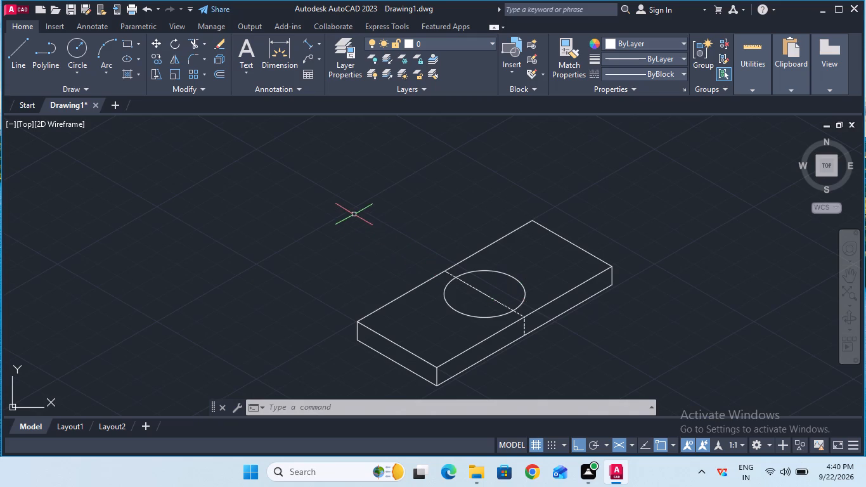
Copy the isocircle 40 straight up from its centre, with the drafting plane switched to isoplane Right.
click(152, 60)
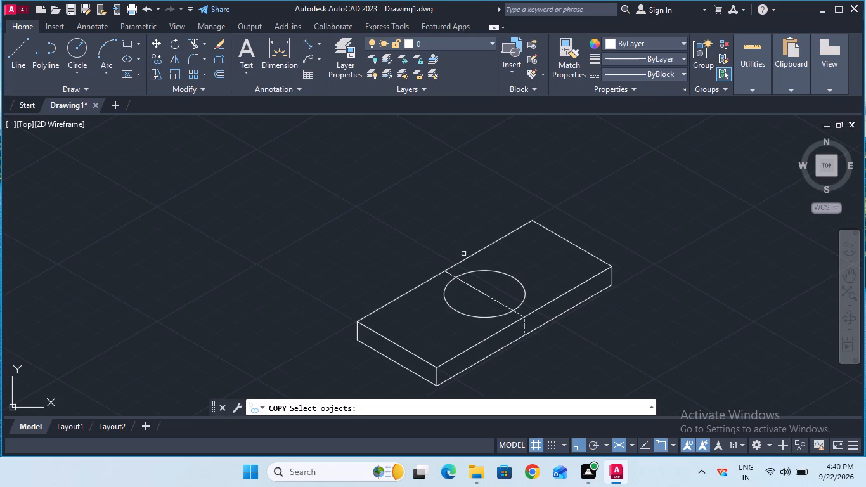
click(479, 270)
key(Return)
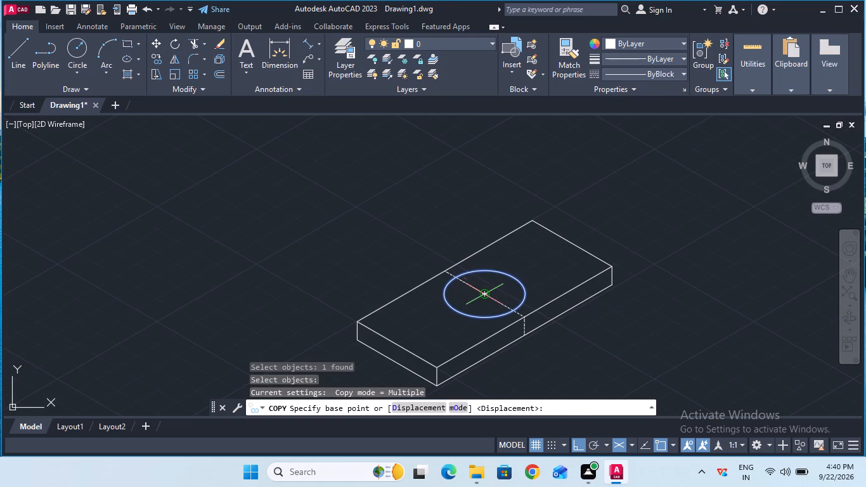
click(486, 293)
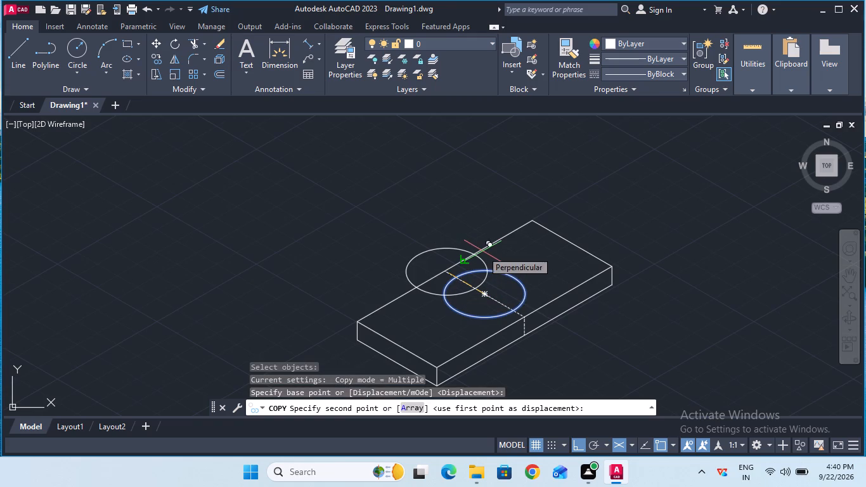
key(F5)
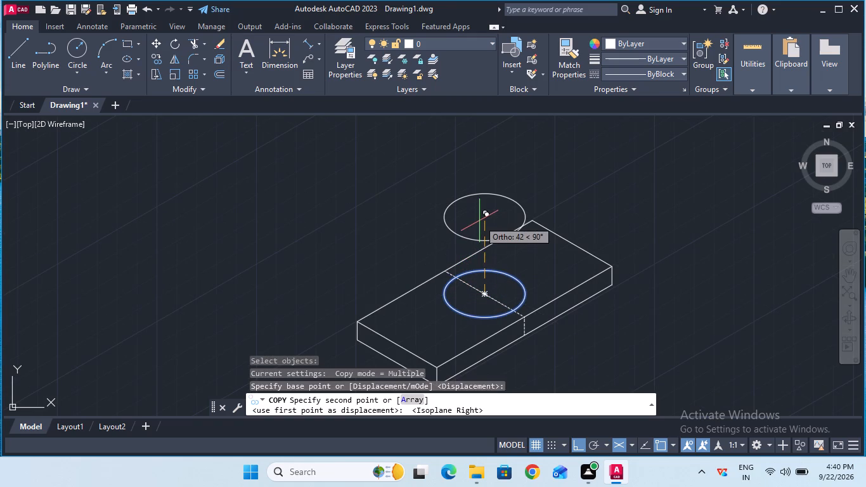
text(40)
key(Return)
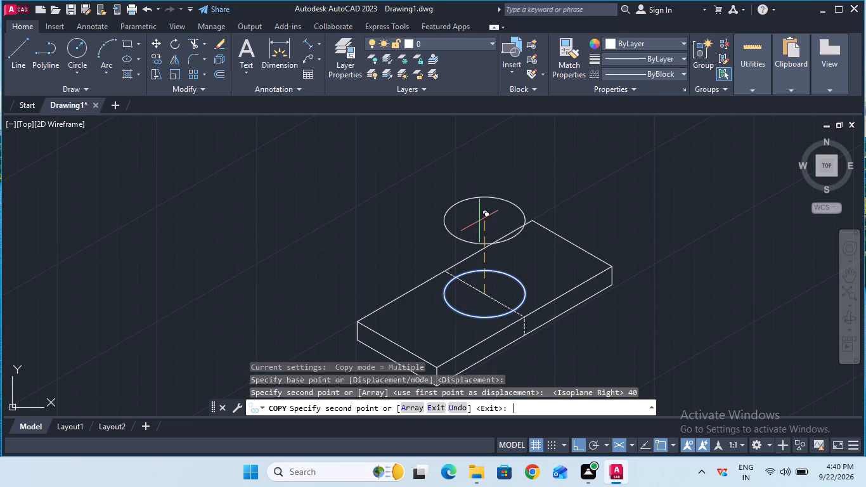
key(Escape)
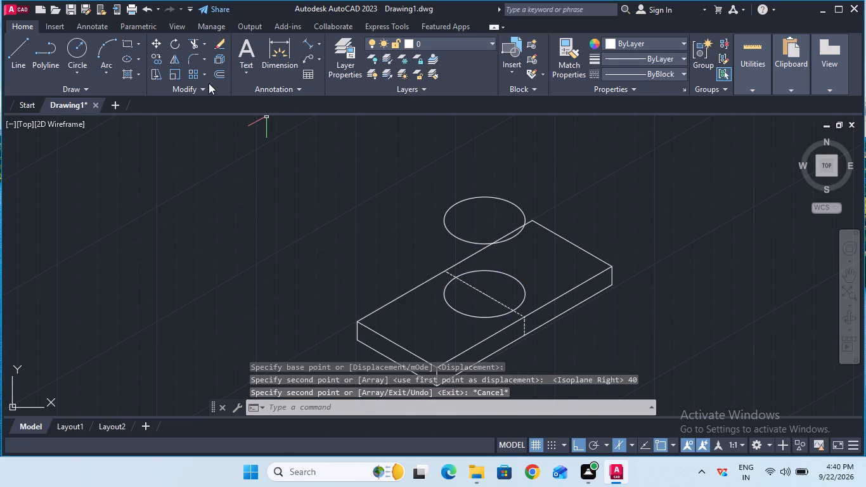
Trim the part of the slab's back top edge that lies inside the upper isocircle.
click(191, 39)
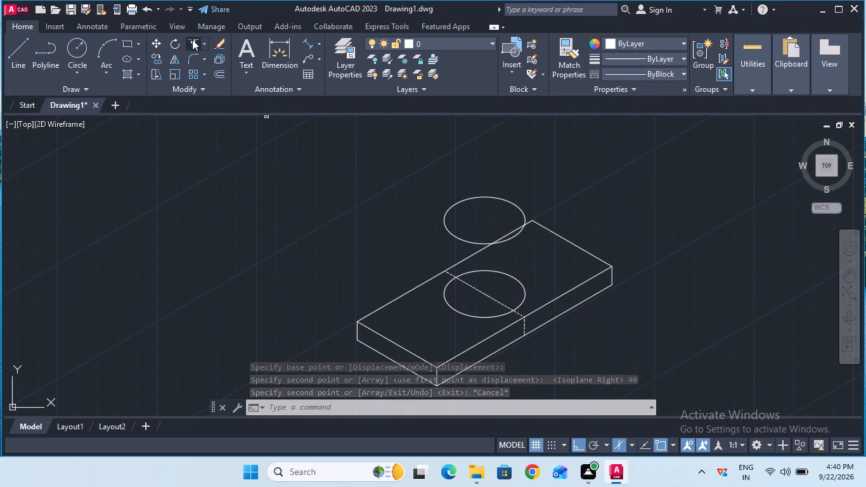
click(508, 235)
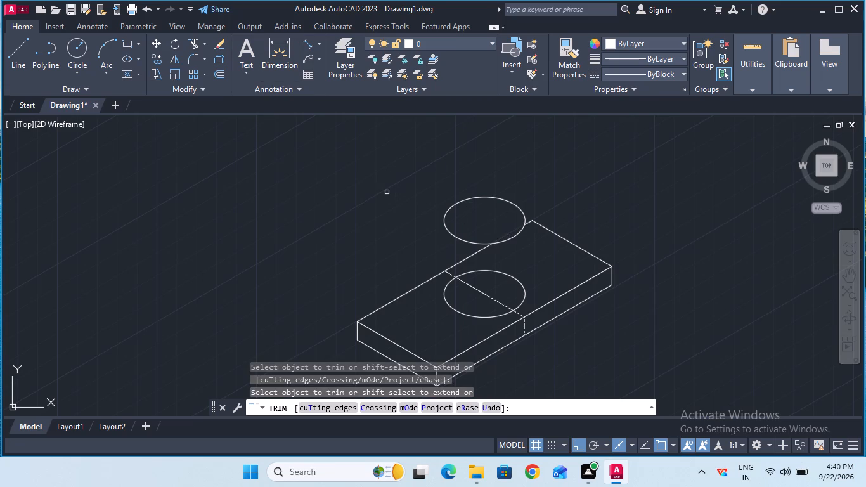
key(Escape)
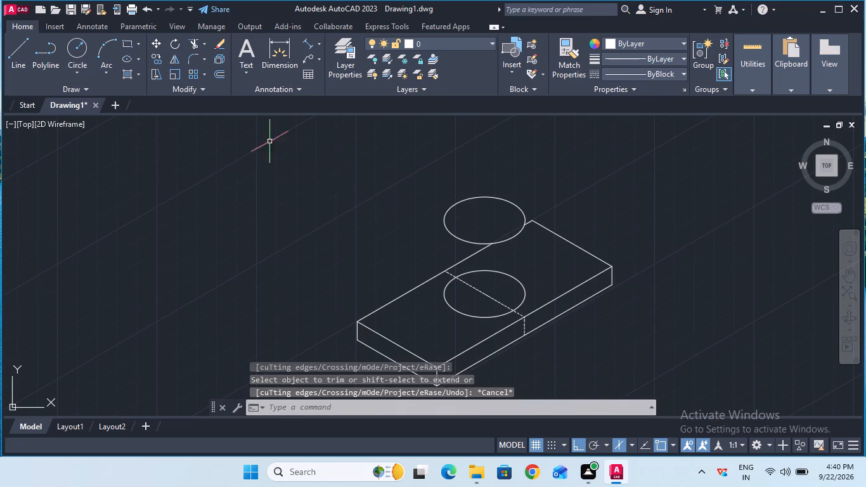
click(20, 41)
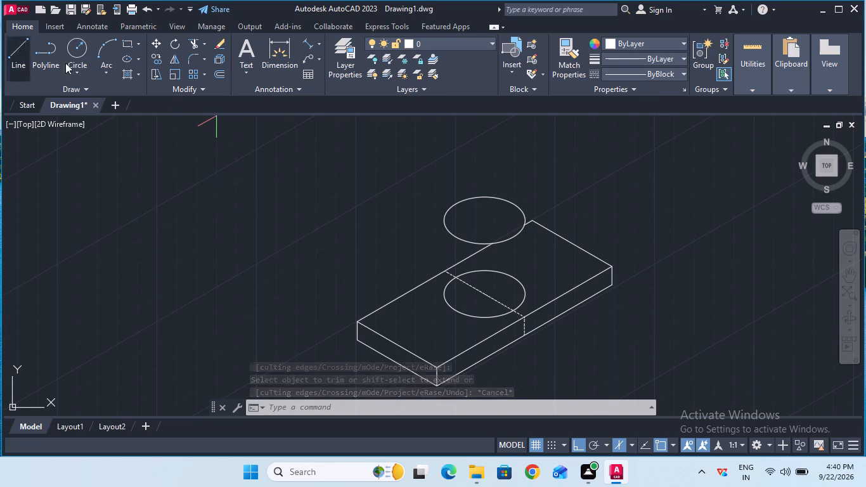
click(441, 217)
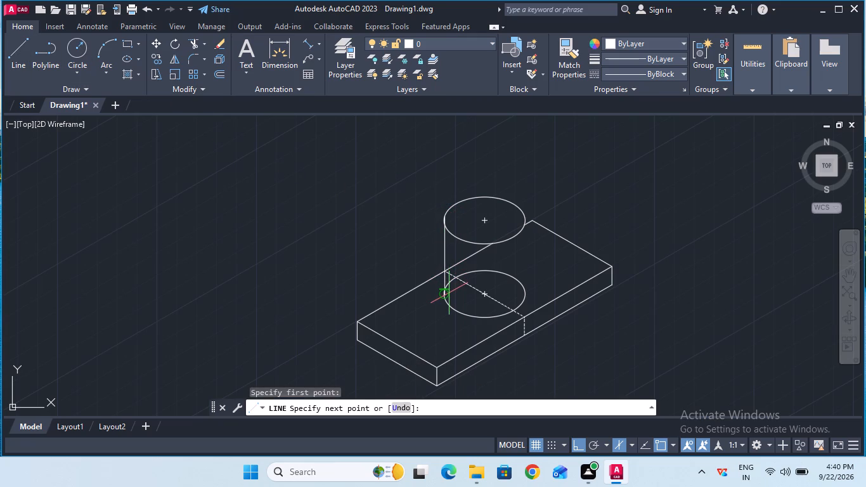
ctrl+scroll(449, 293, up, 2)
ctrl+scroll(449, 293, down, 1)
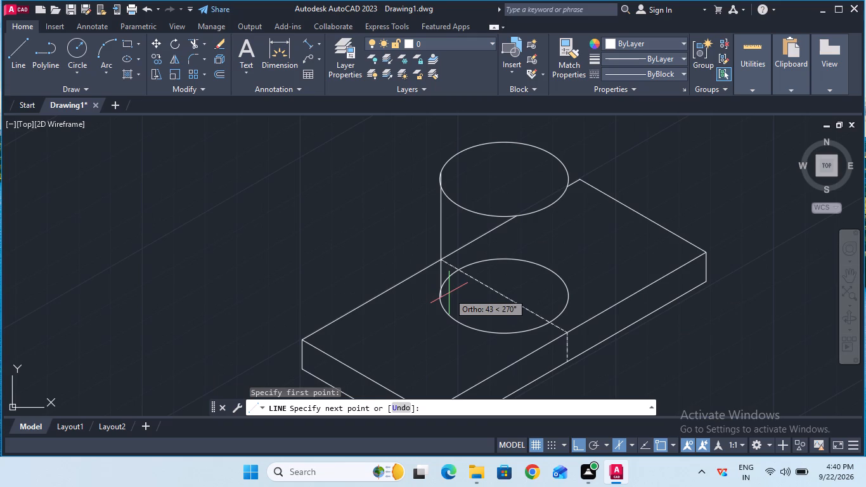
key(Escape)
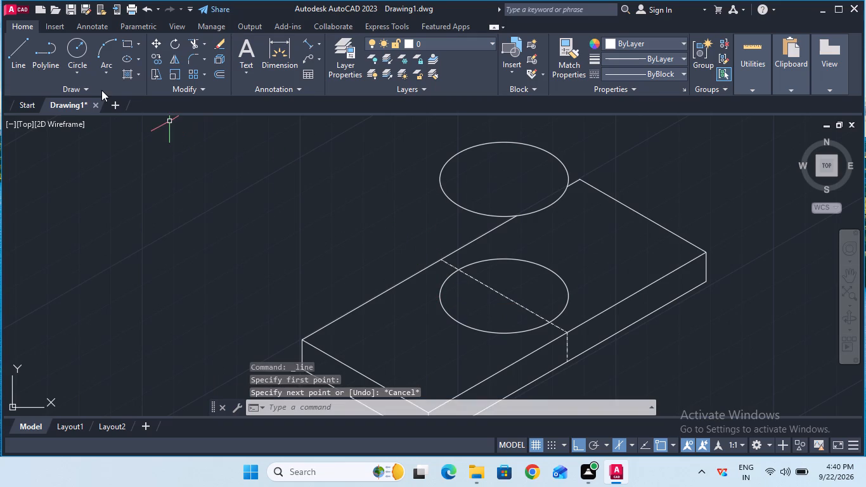
Draw the cylinder's two vertical side lines, joining the left and right quadrants of the upper isocircle to those of the lower one.
click(23, 48)
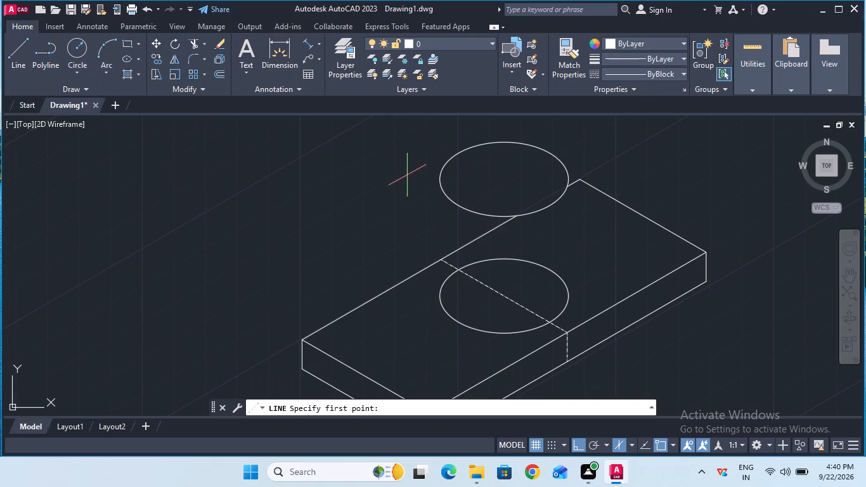
click(440, 182)
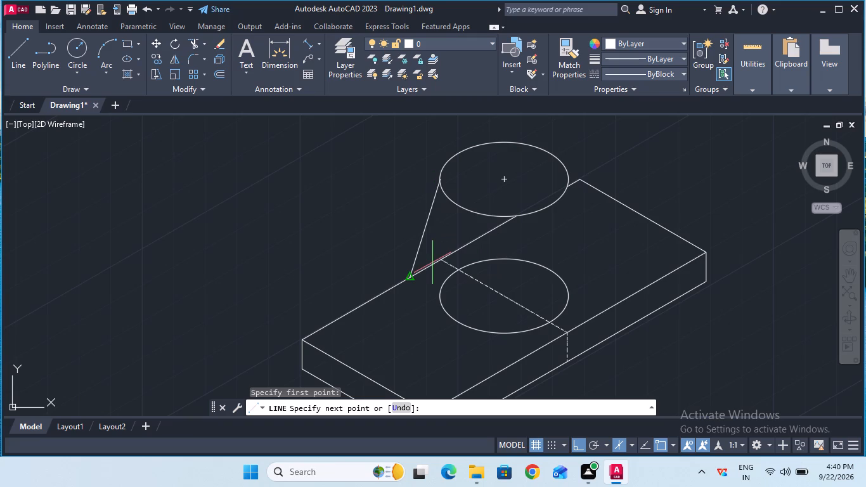
click(439, 295)
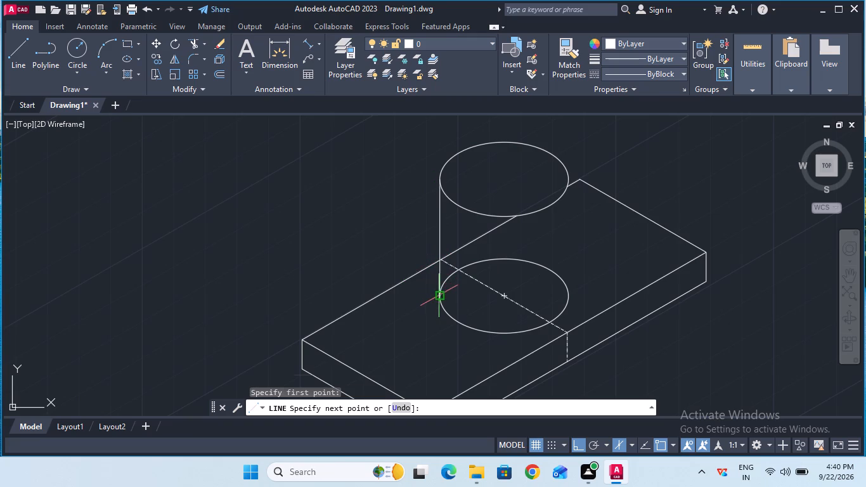
ctrl+scroll(442, 209, up, 2)
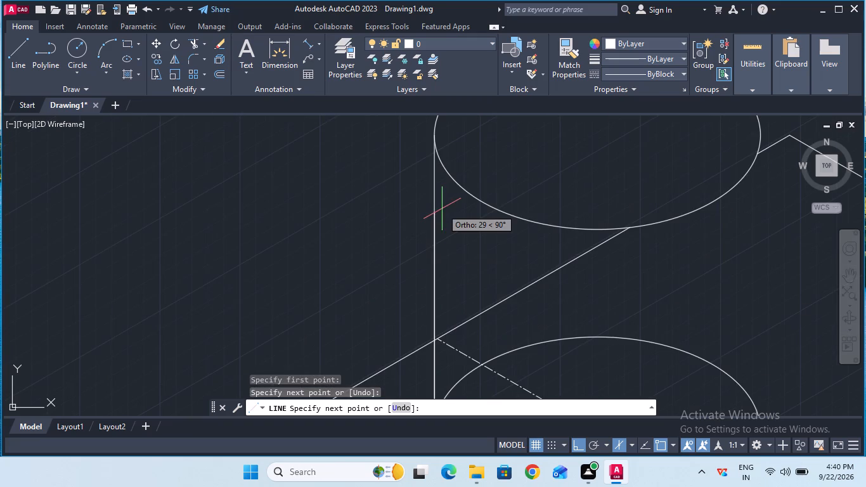
ctrl+scroll(442, 206, down, 2)
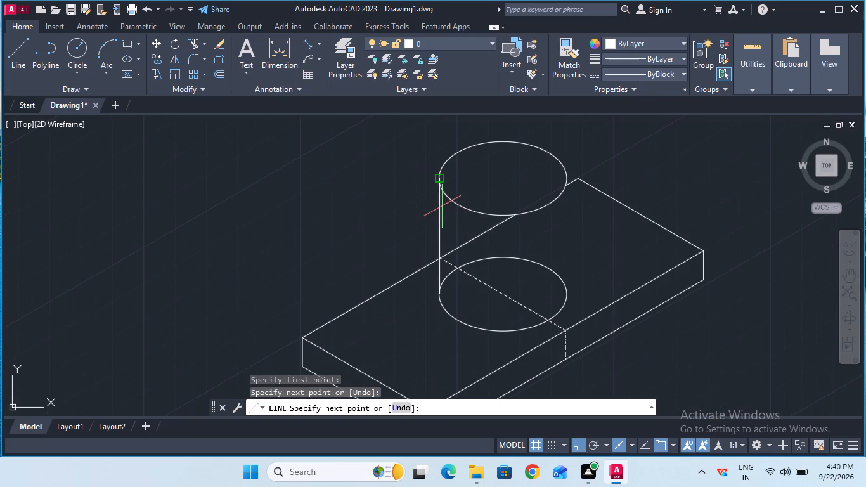
key(Escape)
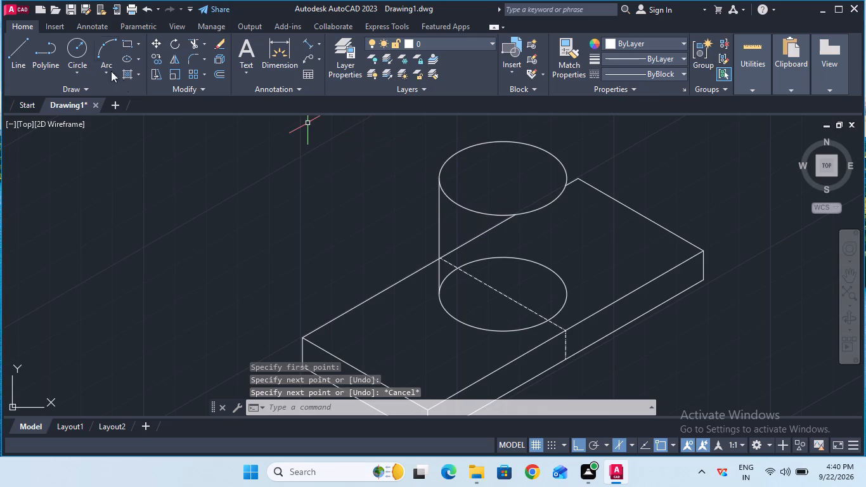
click(27, 63)
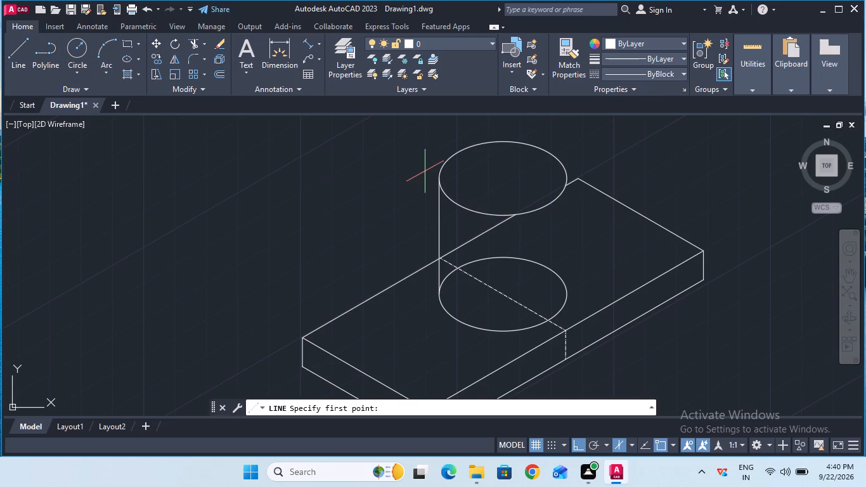
click(564, 176)
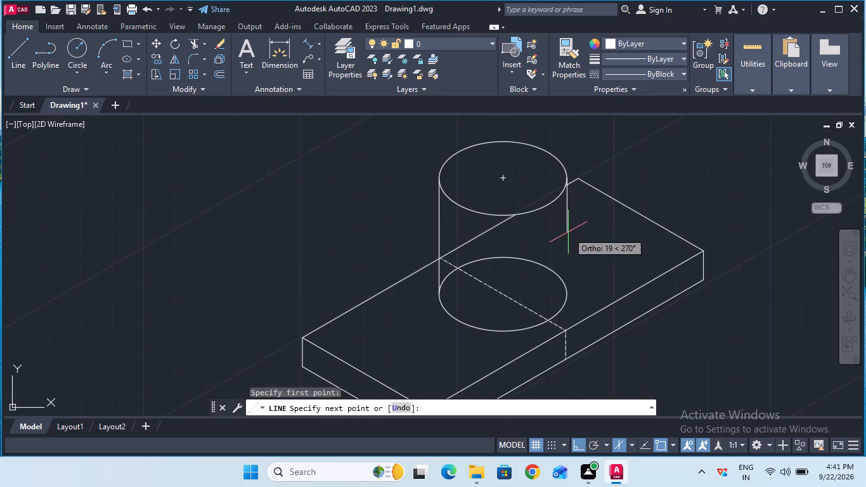
click(569, 299)
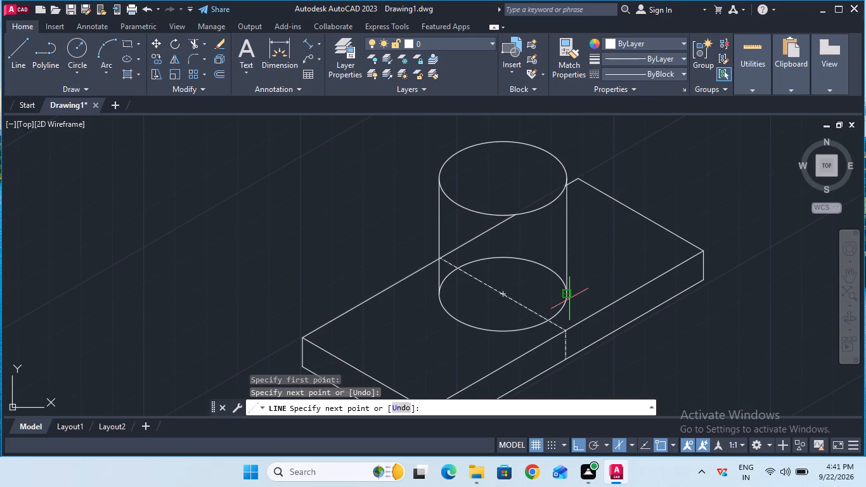
key(Escape)
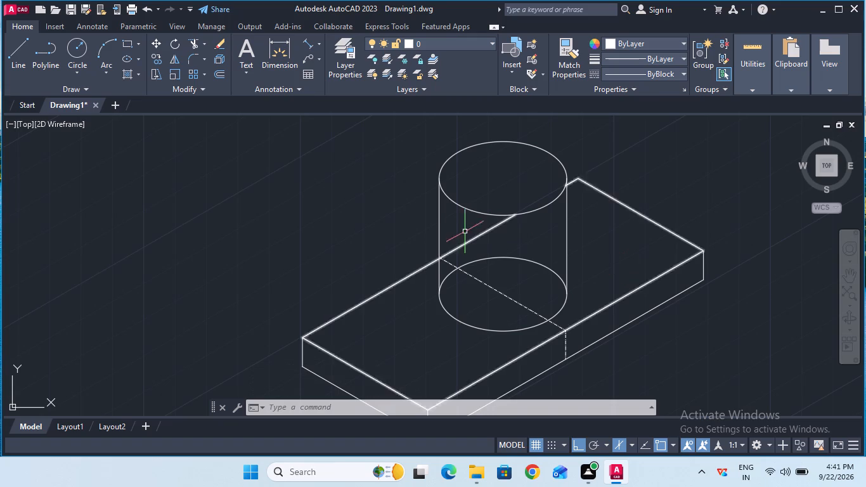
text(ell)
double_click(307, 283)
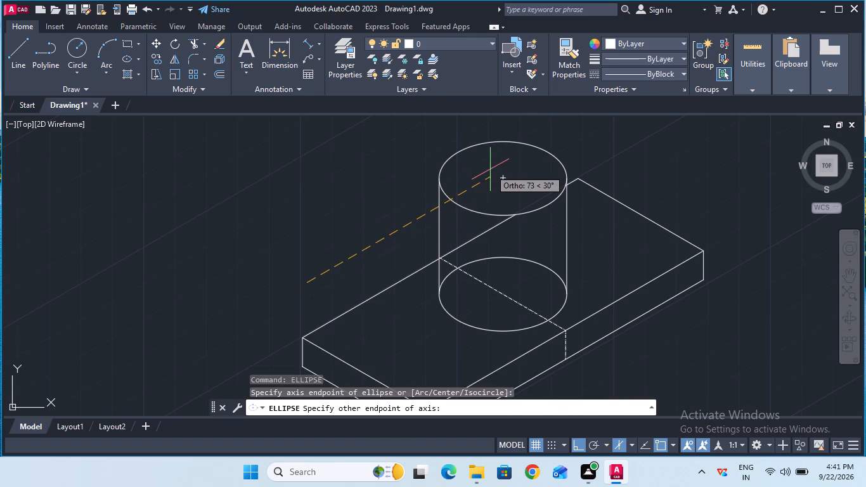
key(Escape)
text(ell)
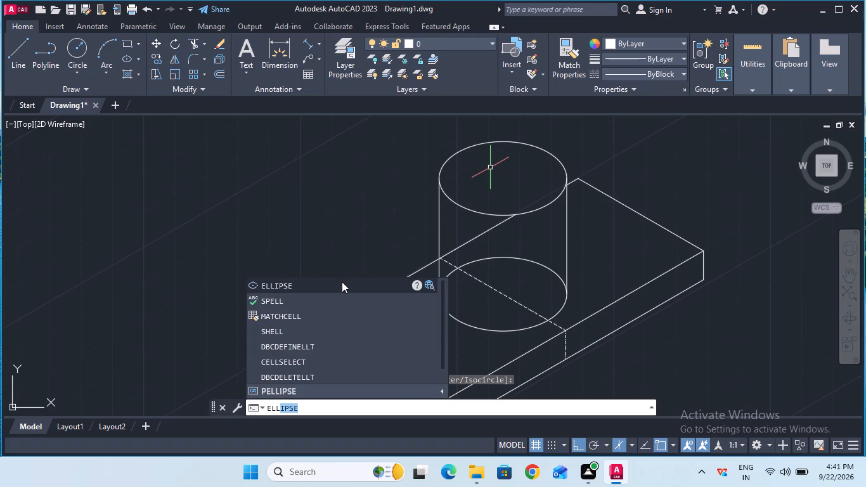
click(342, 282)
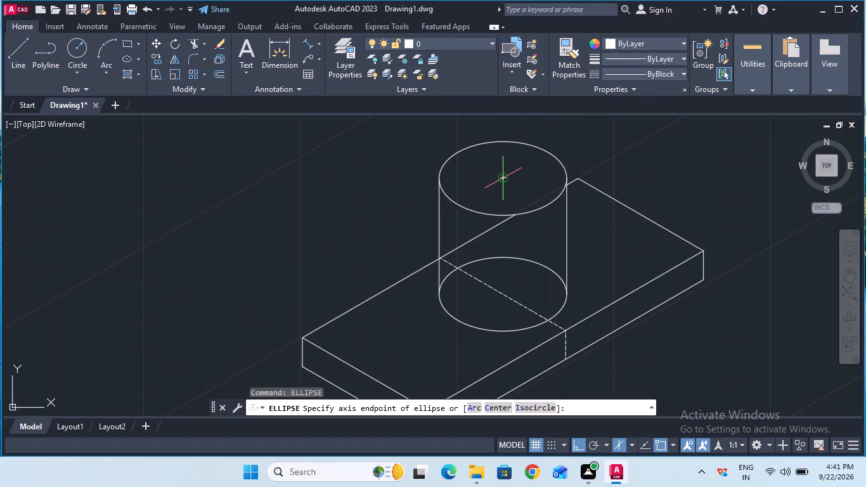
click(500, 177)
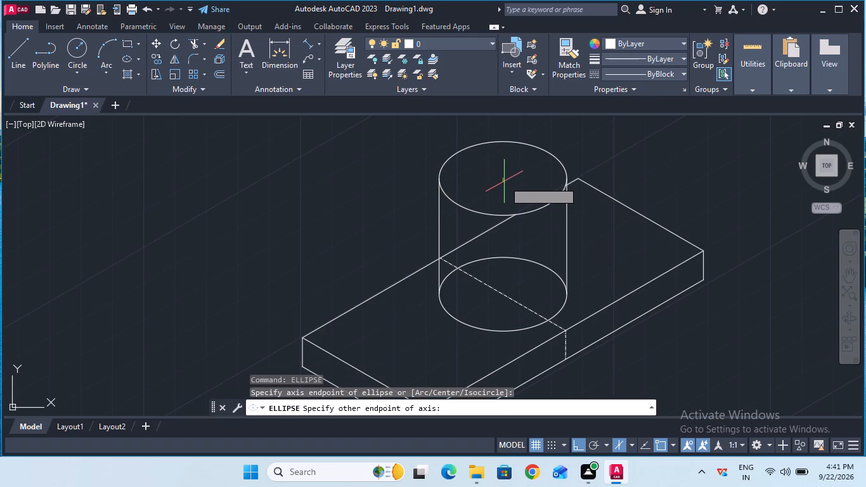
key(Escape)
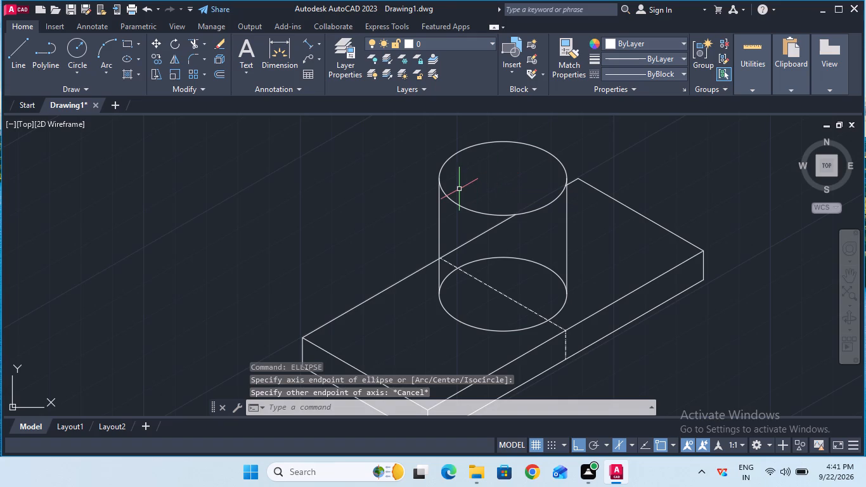
Draw an isocircle of radius 10 concentric with the upper isocircle, with the drafting plane switched to isoplane Top.
text(ell)
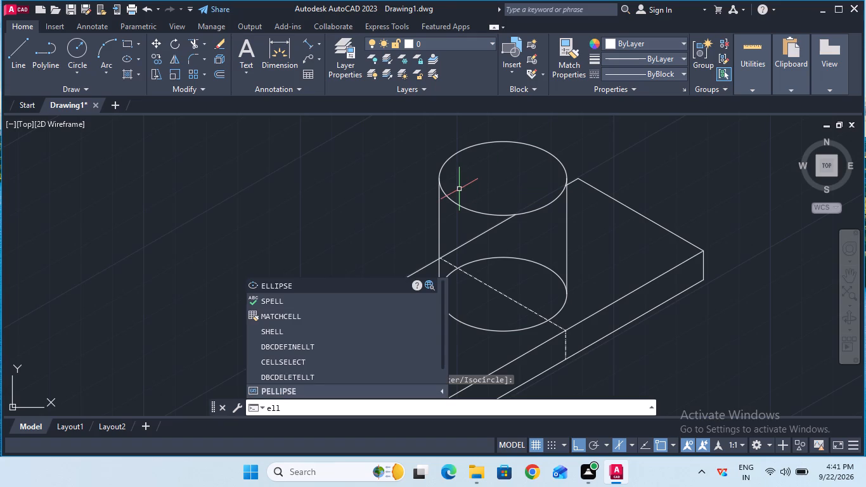
click(319, 285)
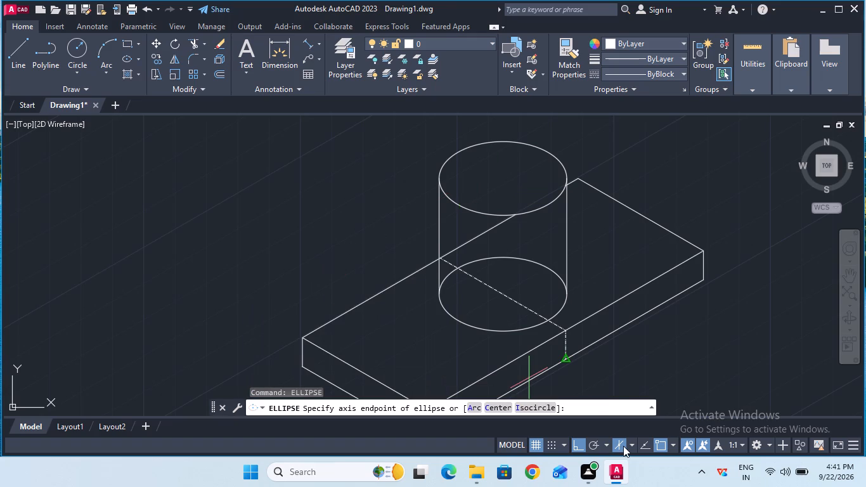
click(543, 409)
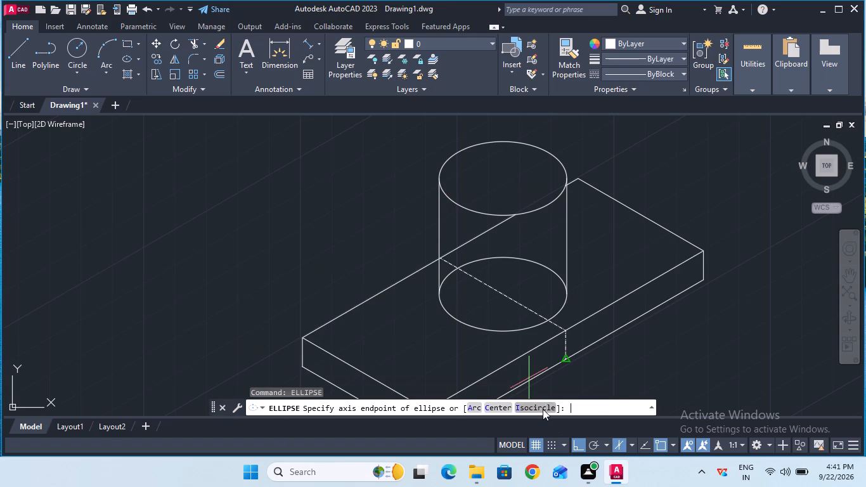
click(506, 175)
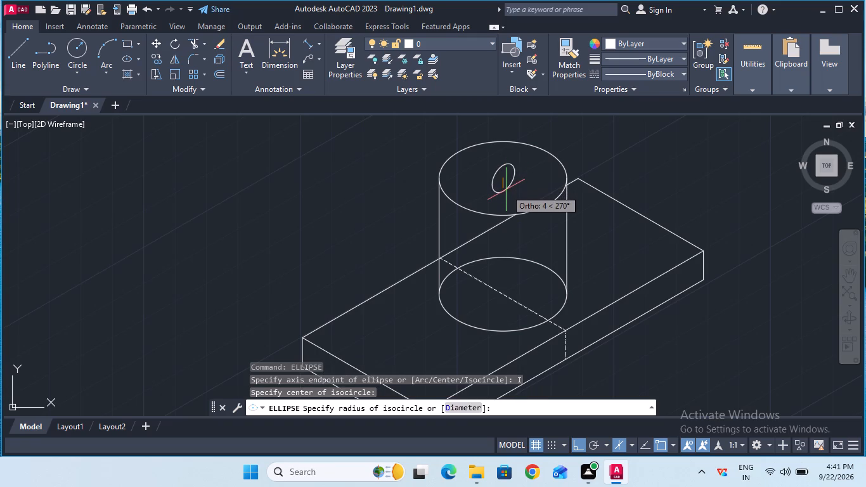
key(F5)
key(F5)
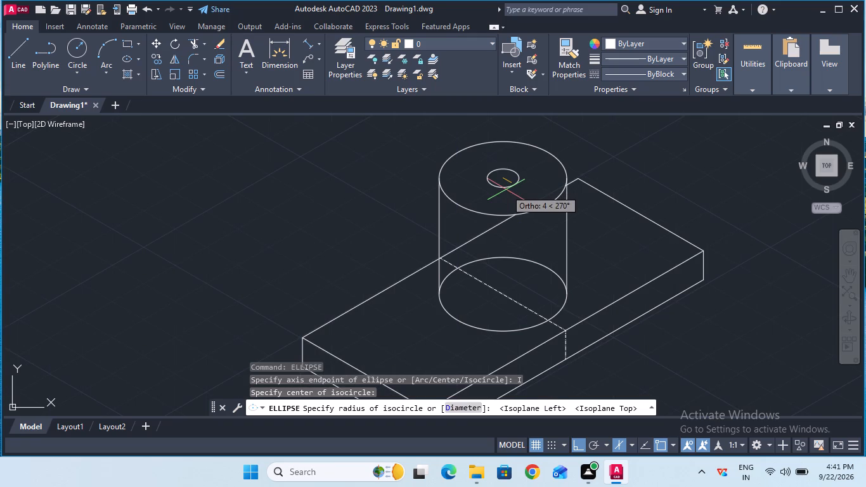
text(10)
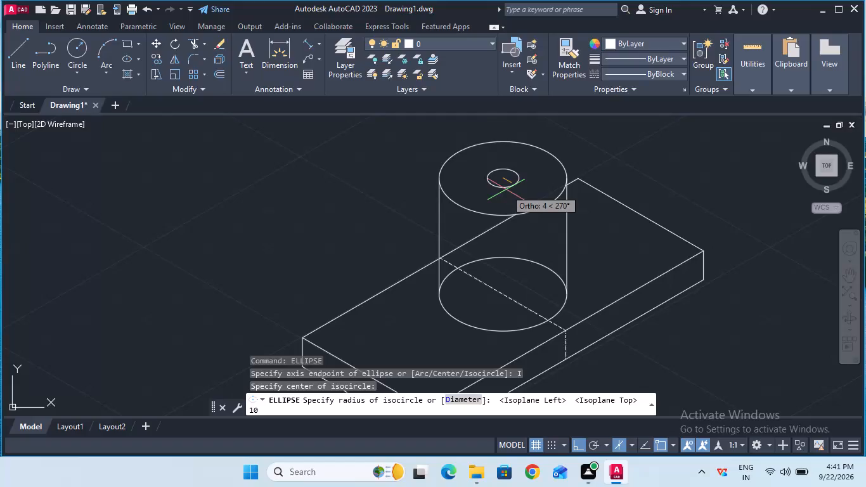
key(Return)
key(Escape)
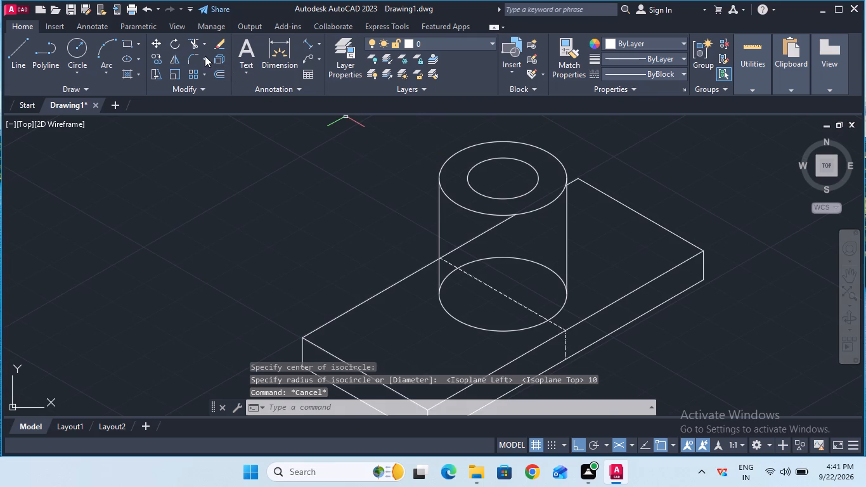
Check the cylinder's height along its left side line with an aligned dimension, without placing it.
double_click(302, 38)
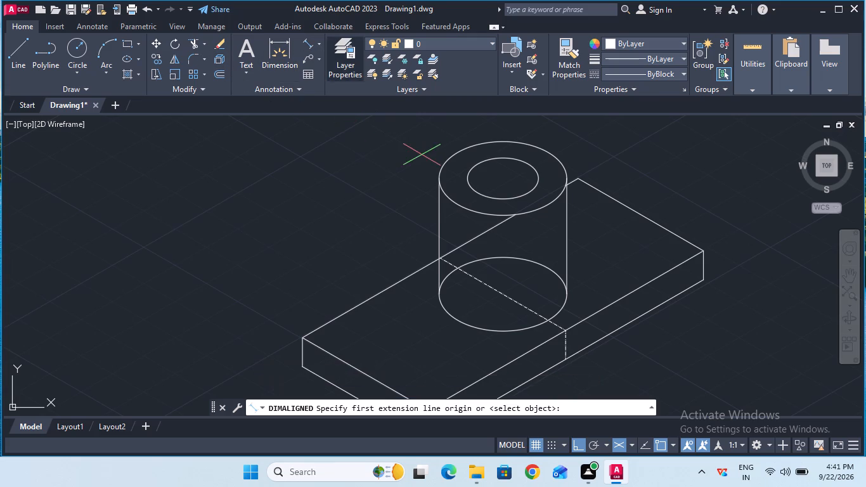
click(437, 177)
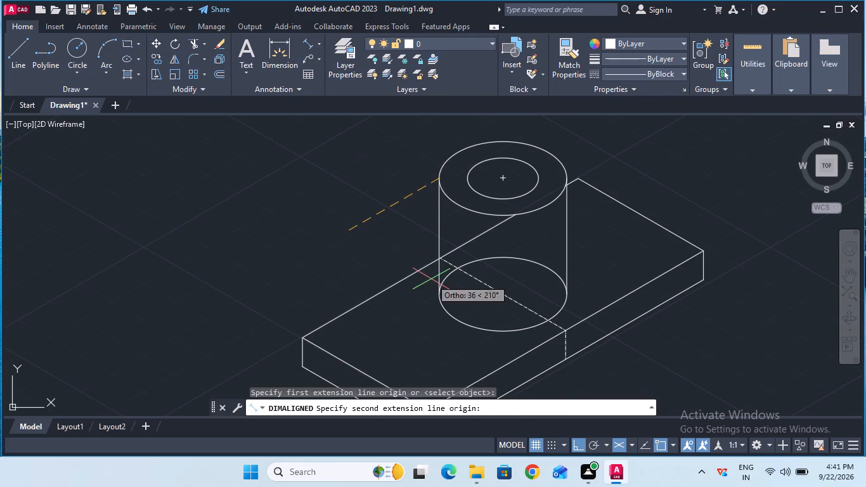
double_click(439, 297)
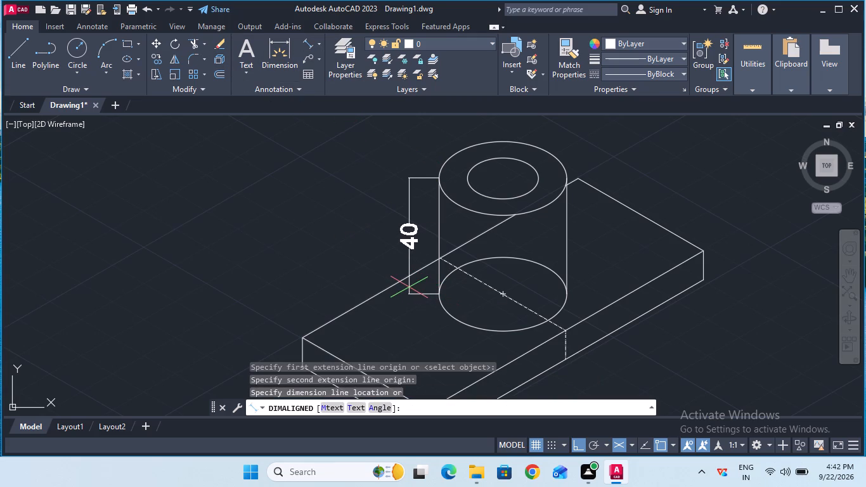
key(Escape)
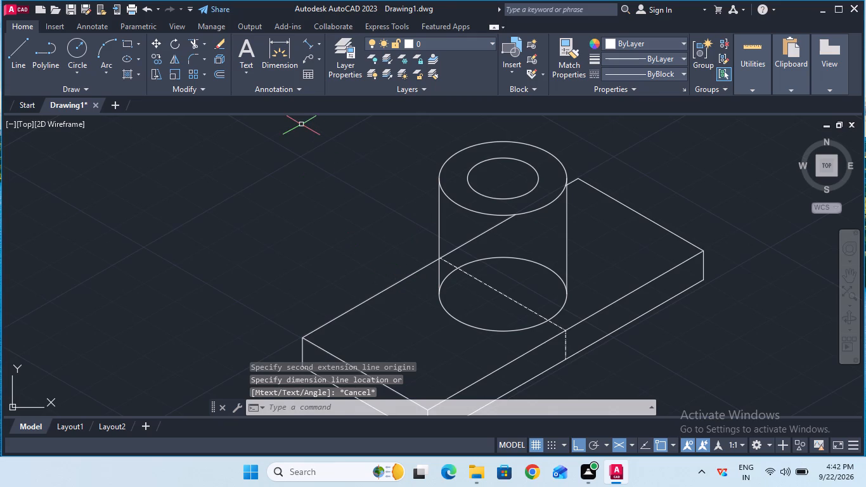
Trim the hidden lines inside the cylinder: the slab's back top edge, the centre line's back end and the lower isocircle's back arc.
click(195, 45)
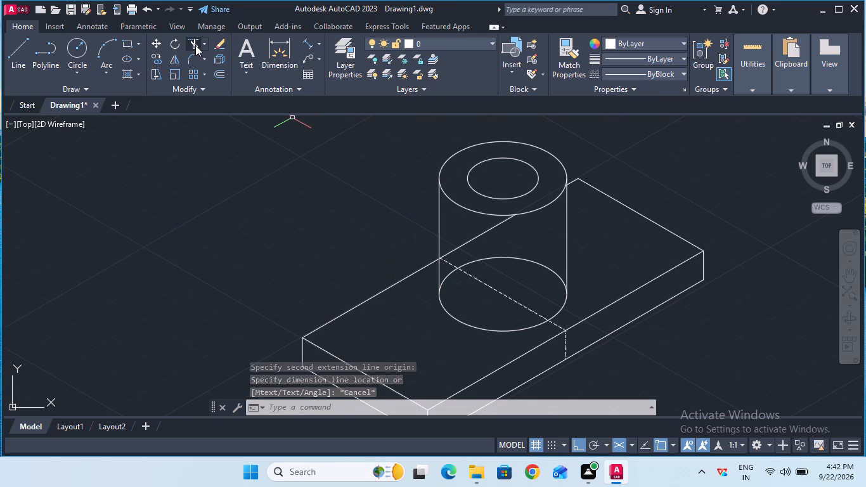
click(475, 237)
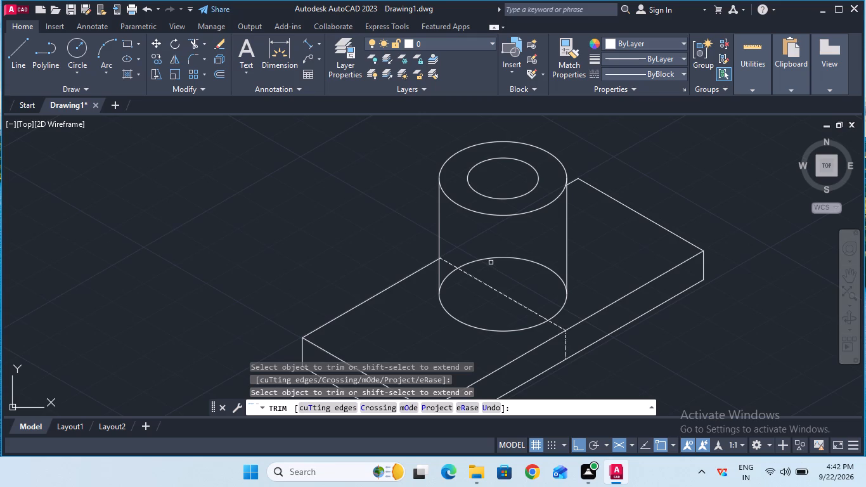
click(451, 264)
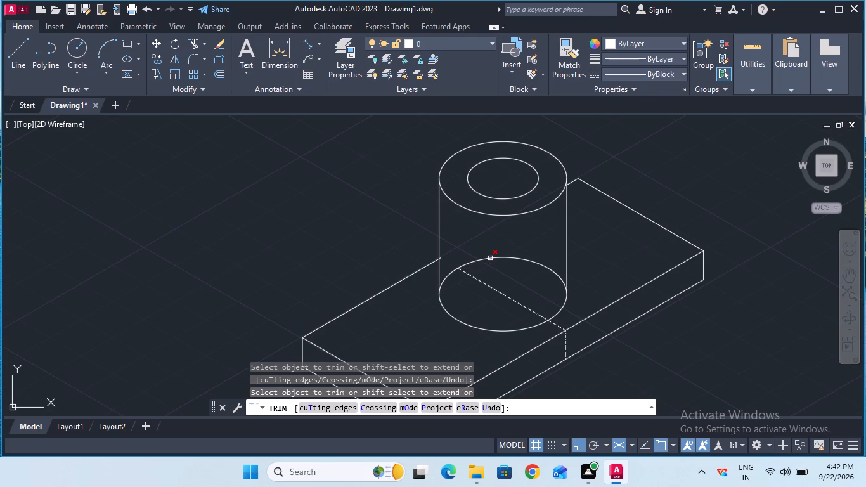
click(490, 258)
double_click(444, 279)
ctrl+scroll(444, 256, up, 1)
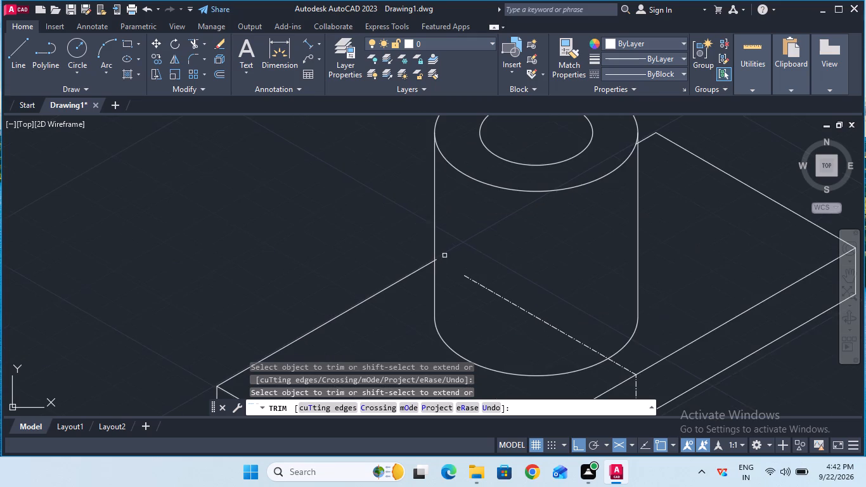
ctrl+scroll(444, 256, up, 2)
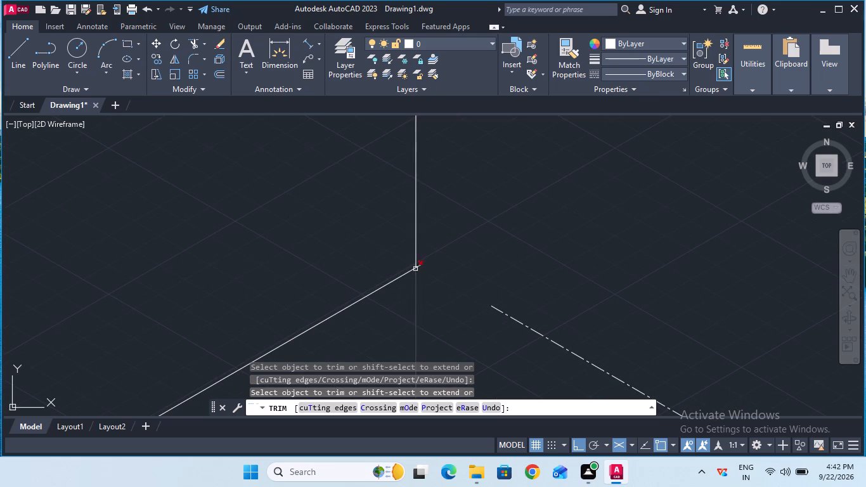
click(419, 265)
ctrl+scroll(448, 255, down, 4)
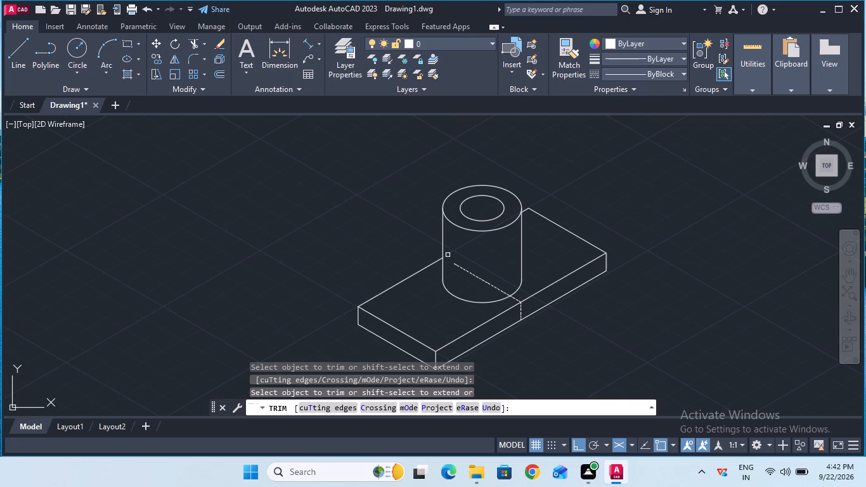
key(Escape)
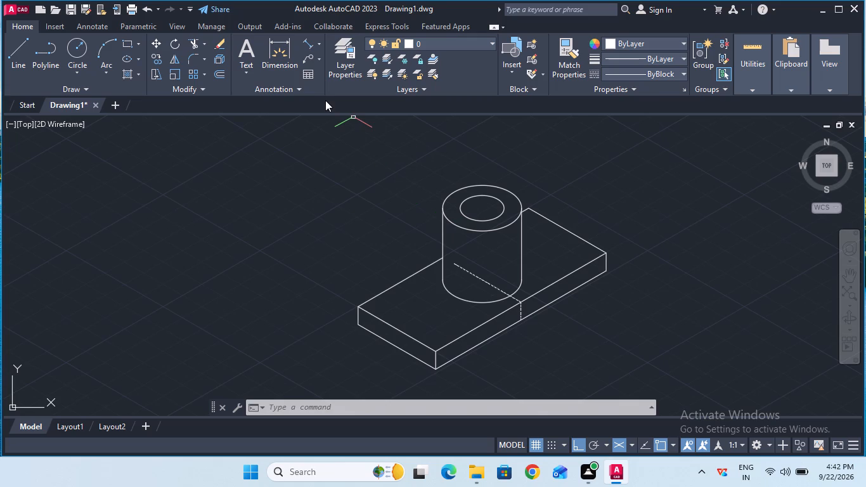
Draw a 10 mm line in CENTER linetype from the hole's centre toward its upper-left edge along the isometric axis.
click(630, 72)
click(626, 120)
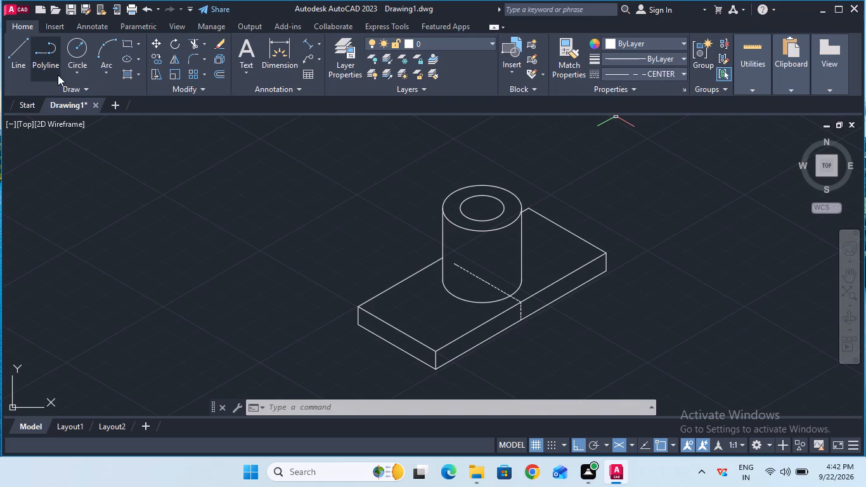
click(23, 51)
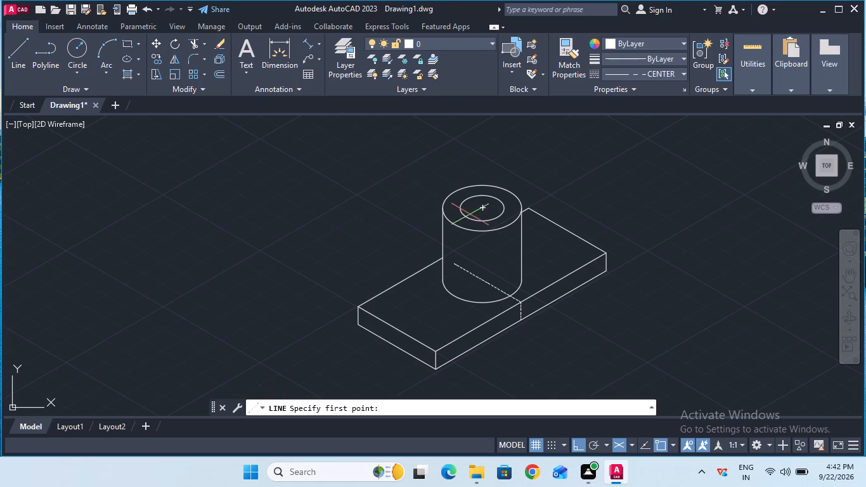
click(482, 209)
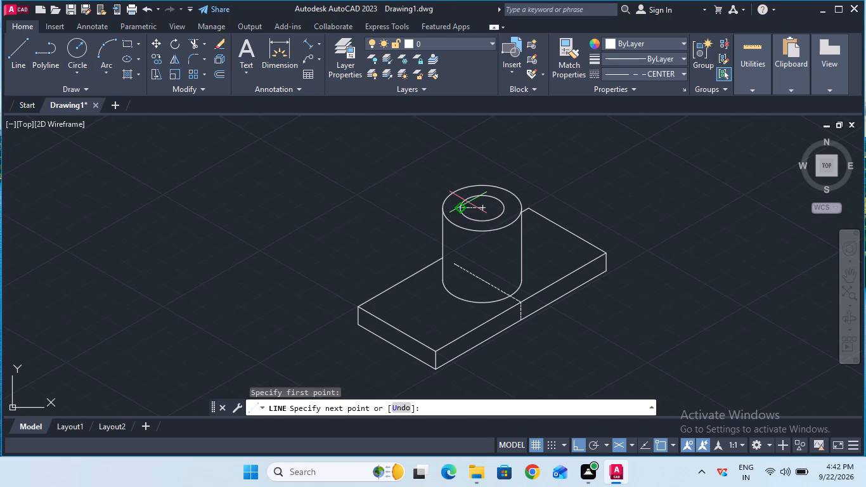
key(1)
key(0)
key(Return)
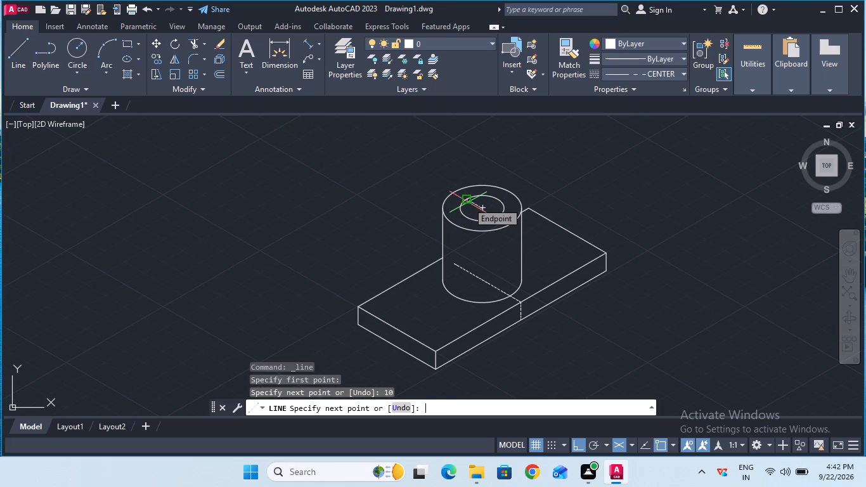
key(Escape)
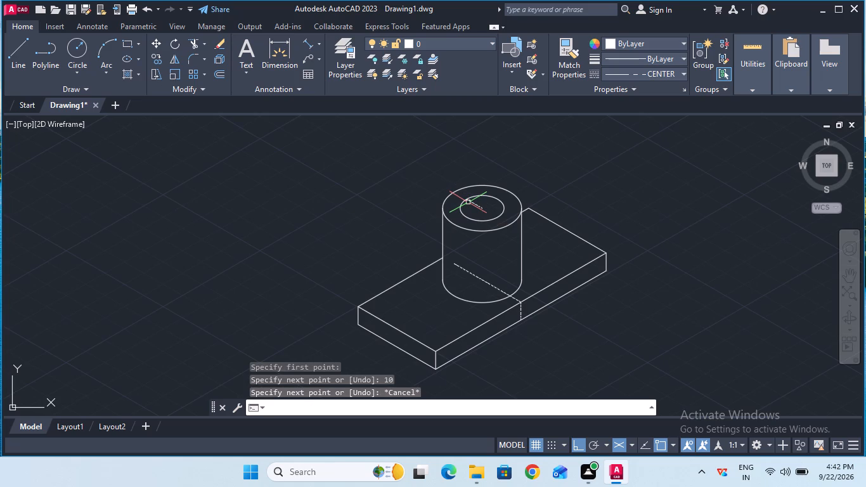
Extend the hole's centre line to the opposite edge of the inner isocircle.
click(205, 41)
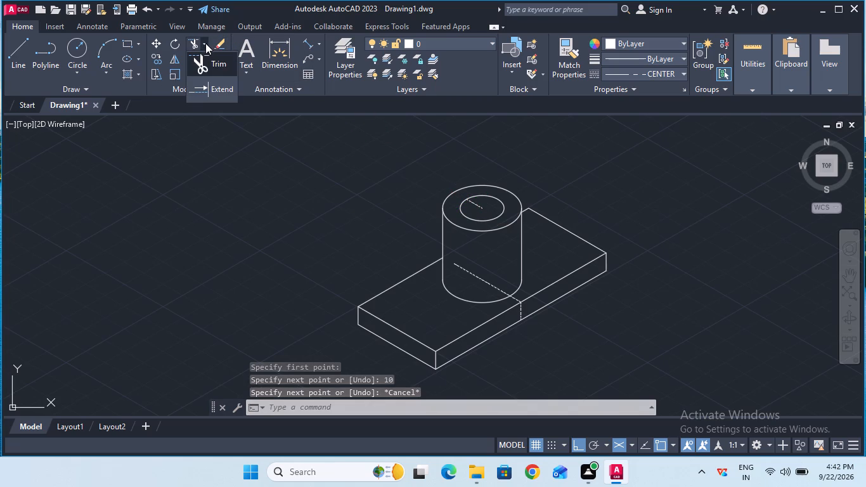
click(224, 79)
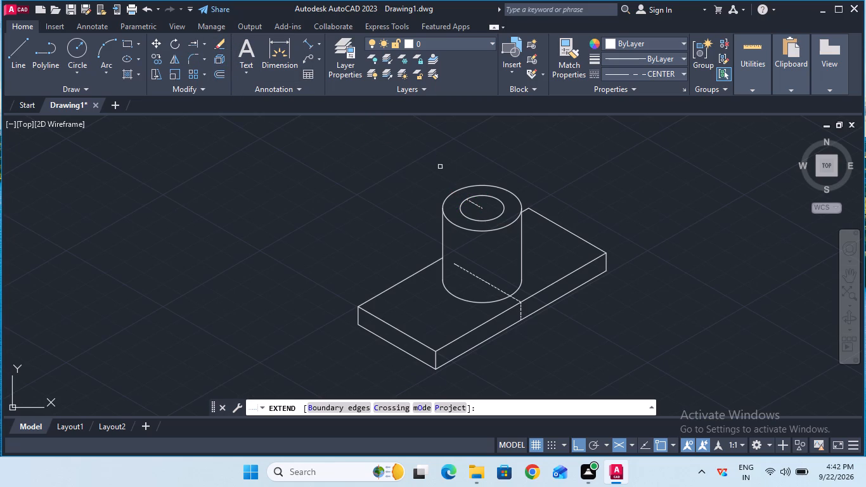
click(480, 206)
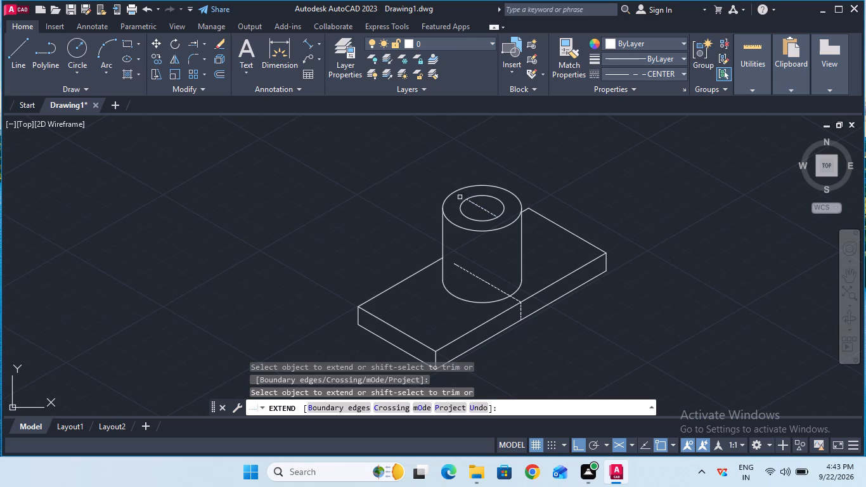
key(Escape)
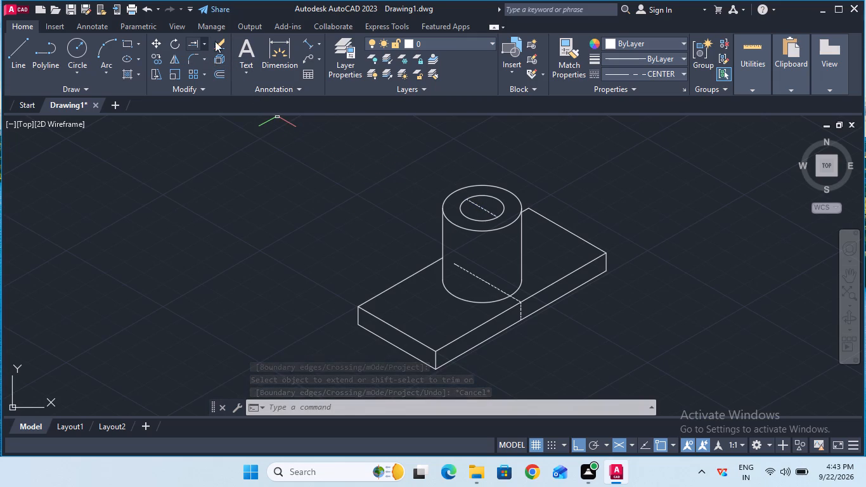
Check the hole's diameter along its centre line with an aligned dimension, without placing it.
double_click(307, 46)
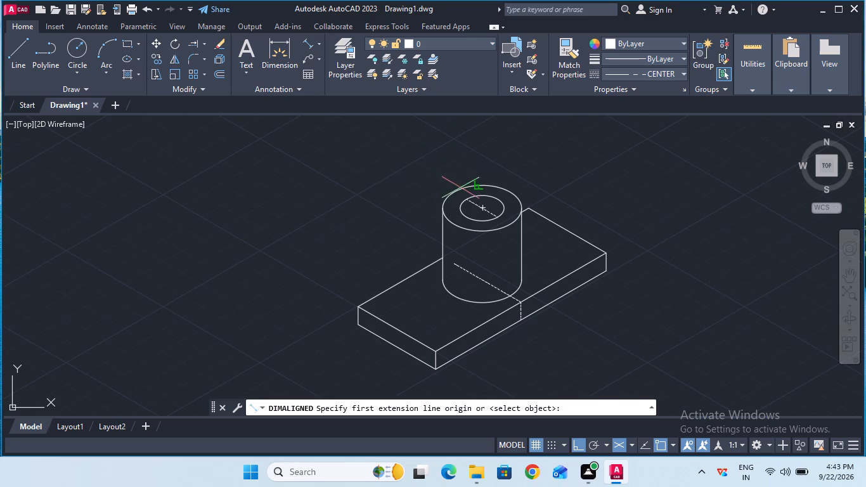
click(467, 197)
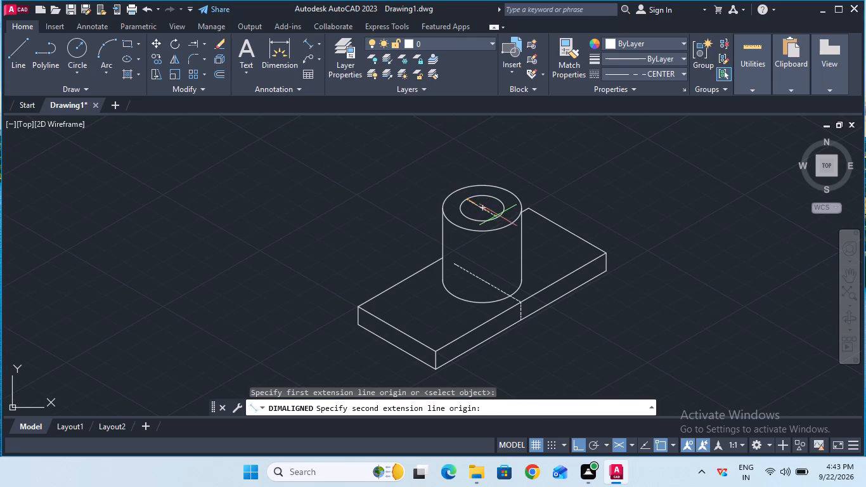
click(499, 216)
key(Escape)
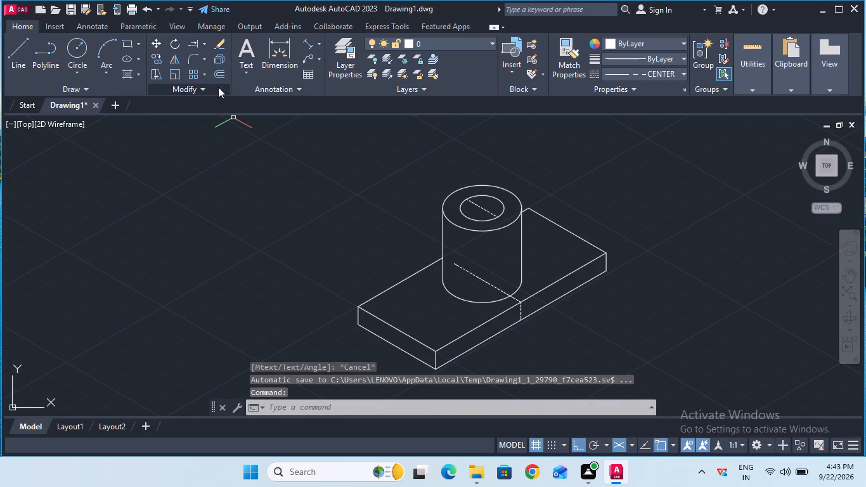
Trim away the remaining centre line across the slab's top face and its vertical segment on the front face.
click(203, 41)
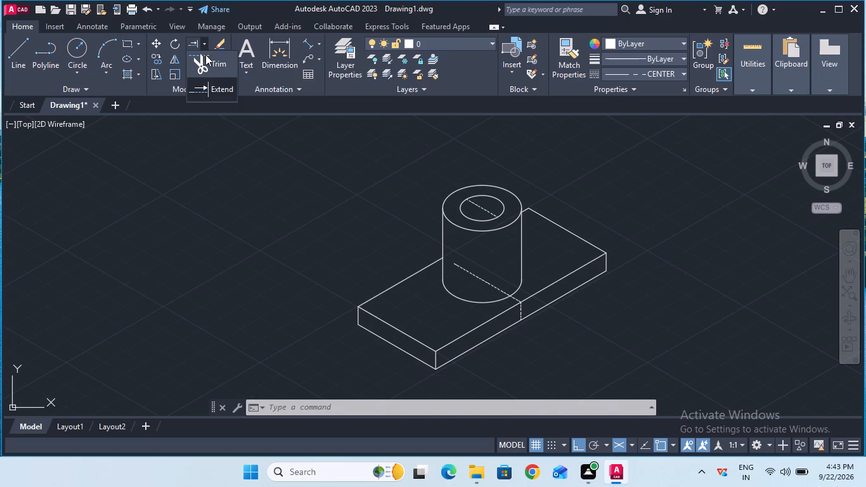
click(208, 61)
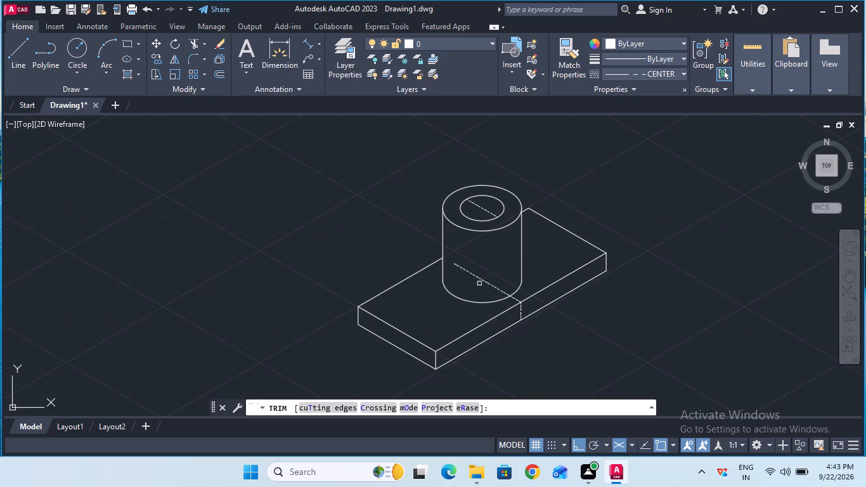
click(489, 283)
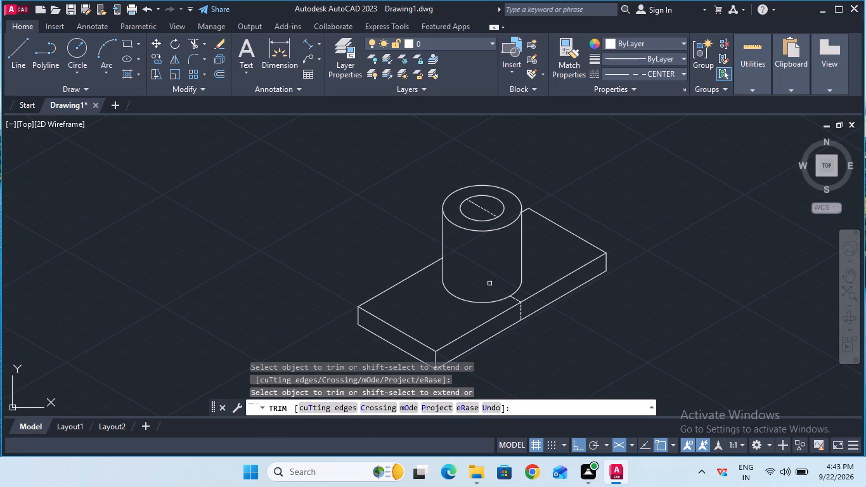
click(515, 300)
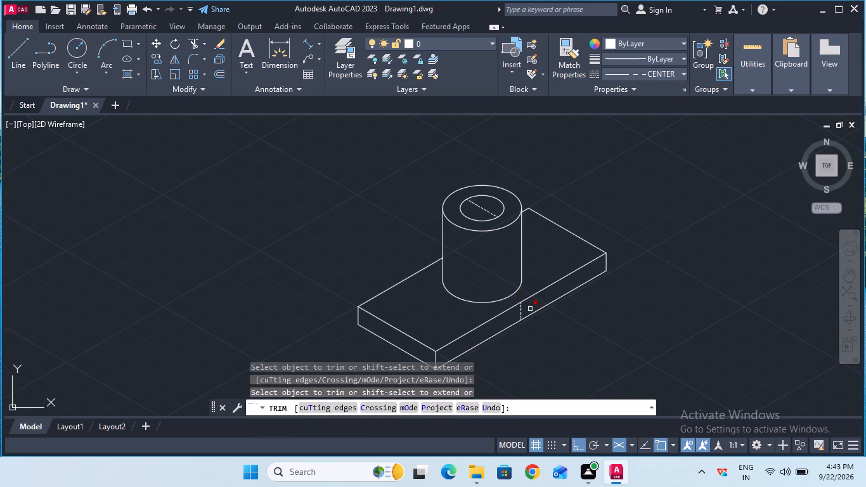
click(521, 312)
key(Escape)
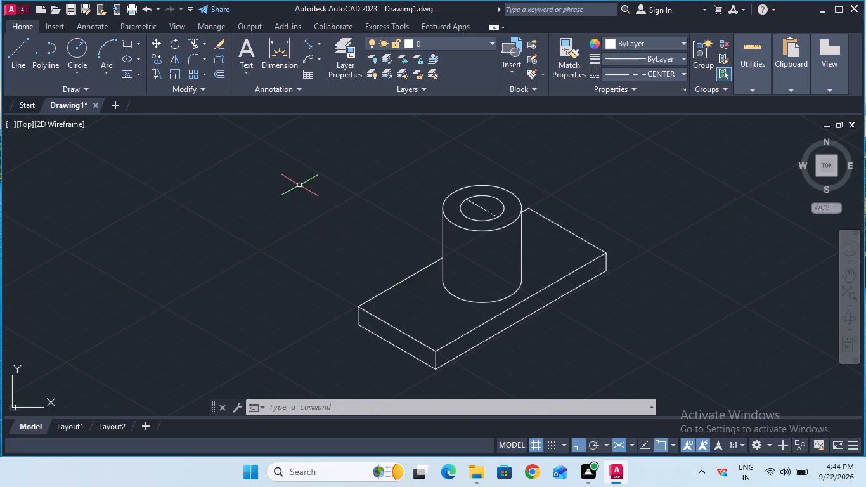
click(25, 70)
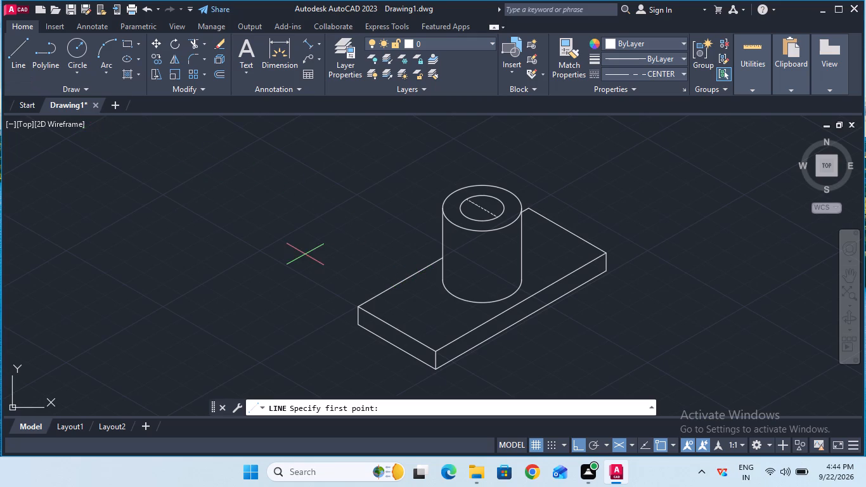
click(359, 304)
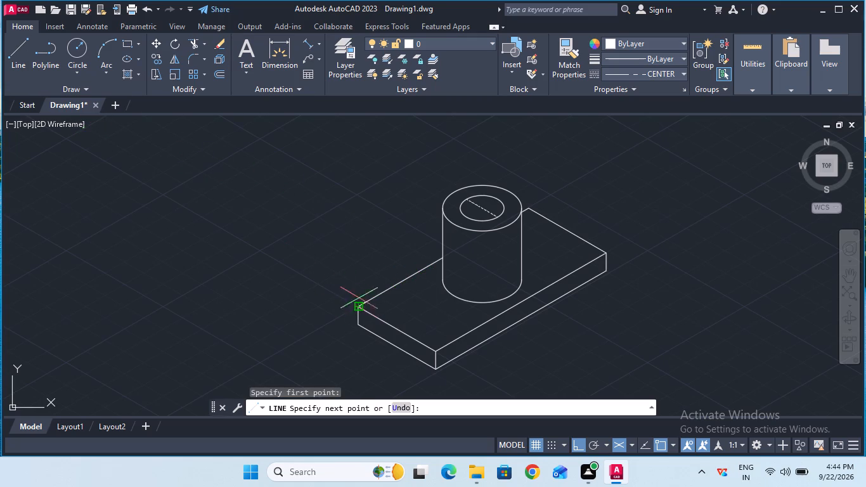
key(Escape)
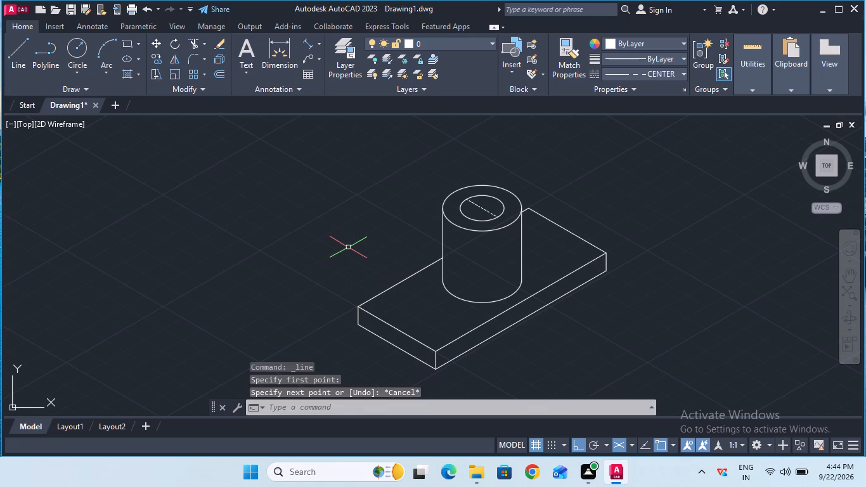
Set the current linetype to ByBlock and draw a 50 mm vertical line up from the slab's left top corner.
click(638, 75)
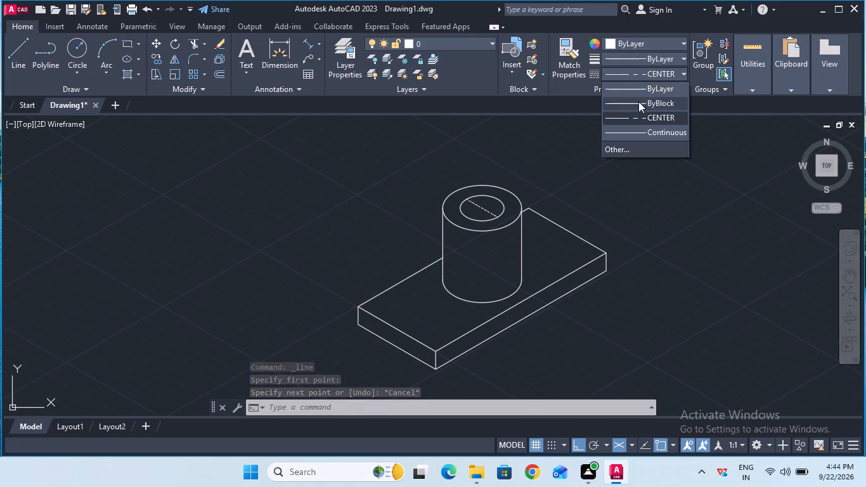
click(638, 103)
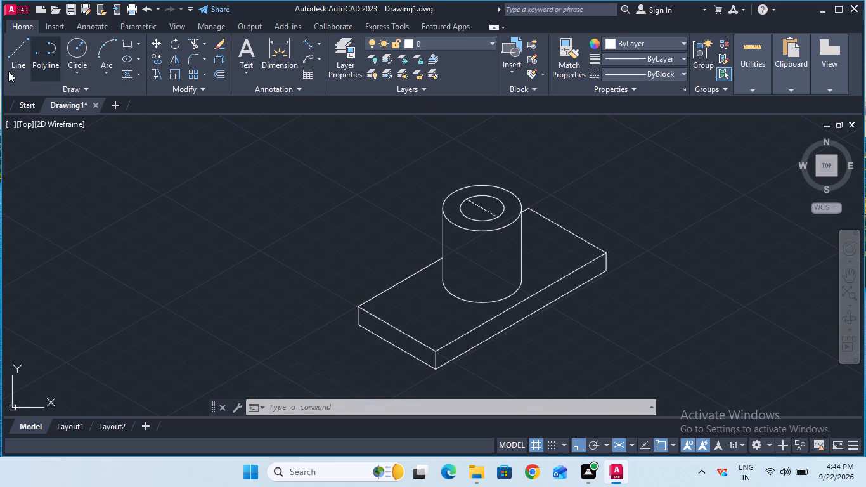
click(8, 71)
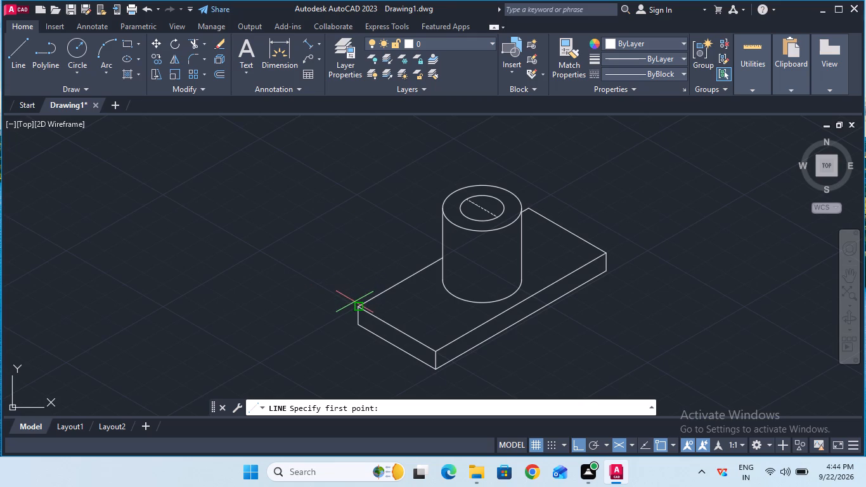
click(359, 310)
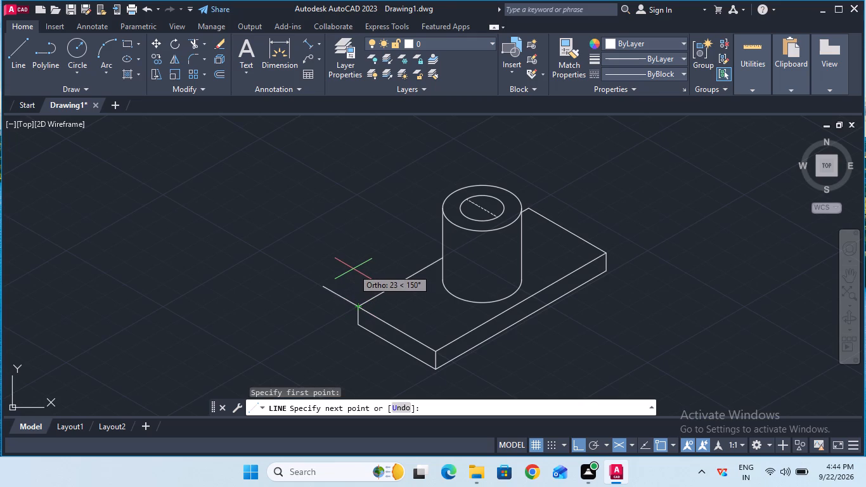
key(F5)
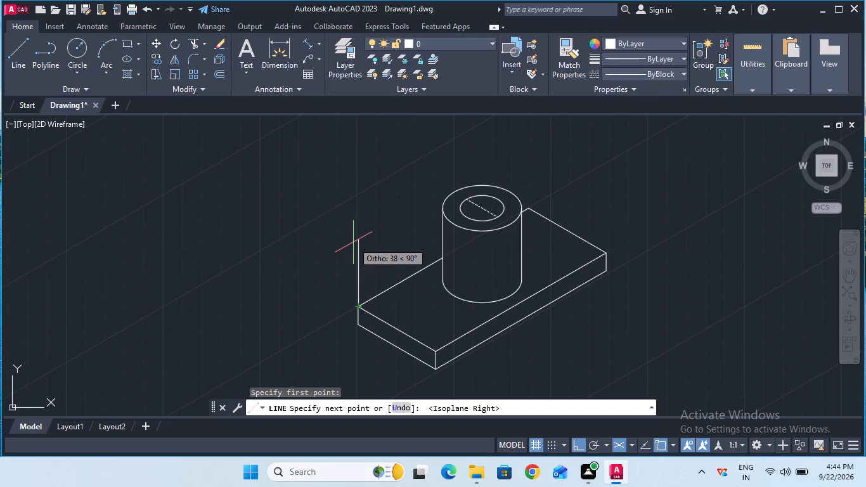
text(50)
key(Return)
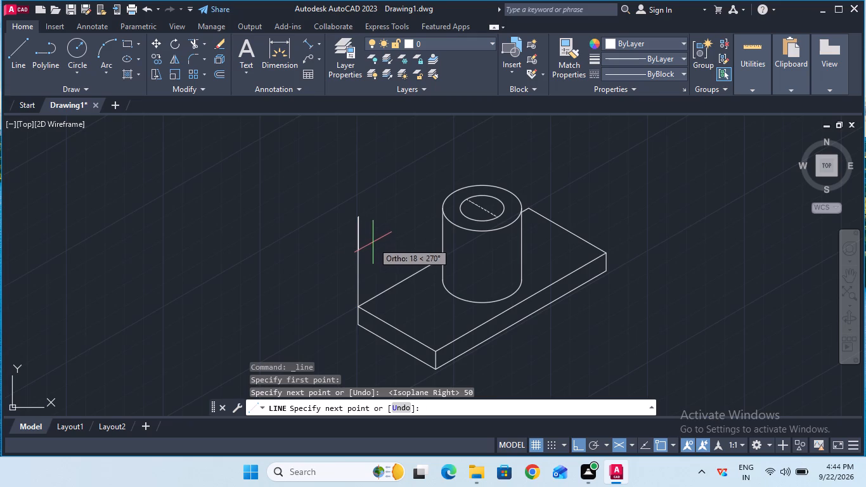
key(Escape)
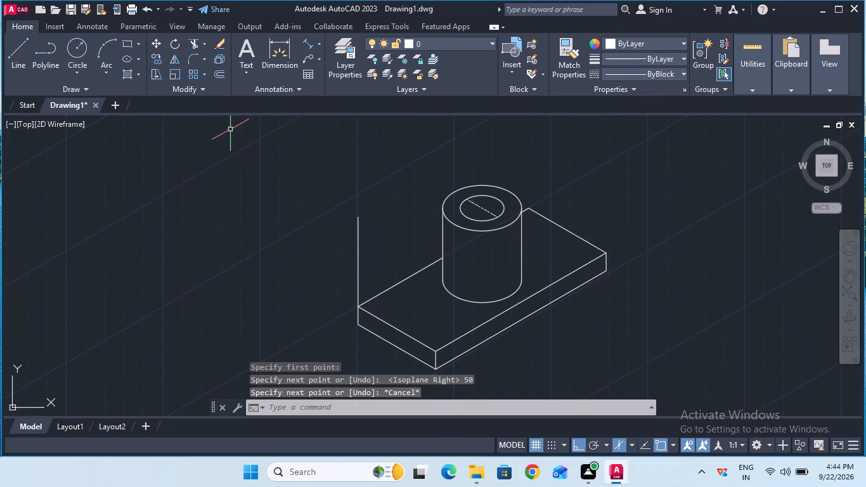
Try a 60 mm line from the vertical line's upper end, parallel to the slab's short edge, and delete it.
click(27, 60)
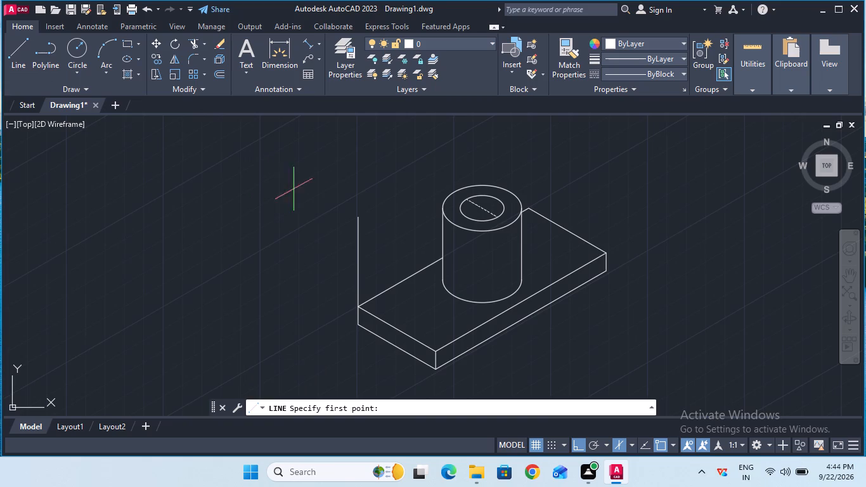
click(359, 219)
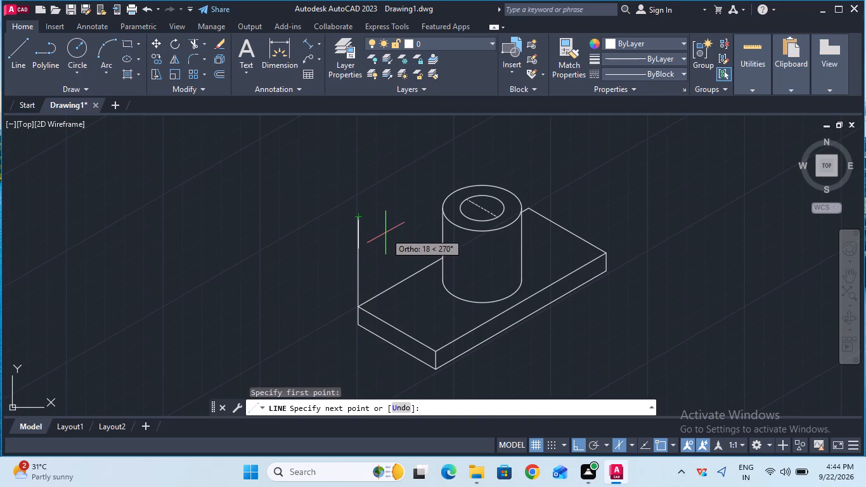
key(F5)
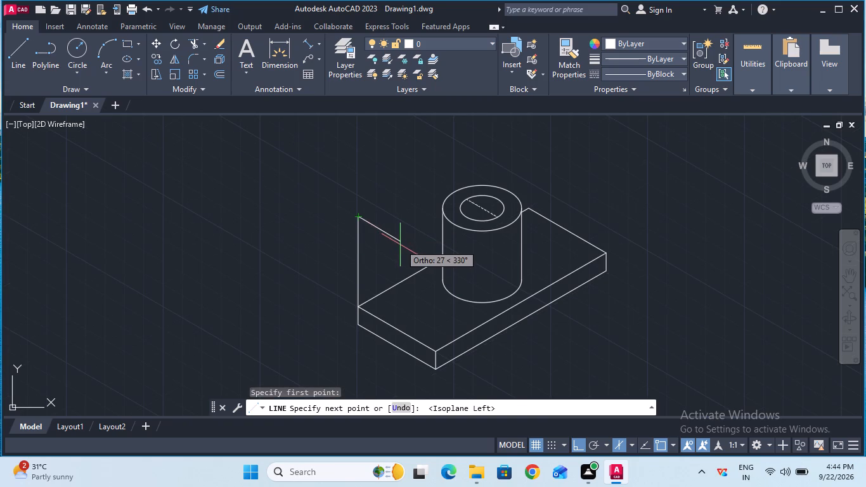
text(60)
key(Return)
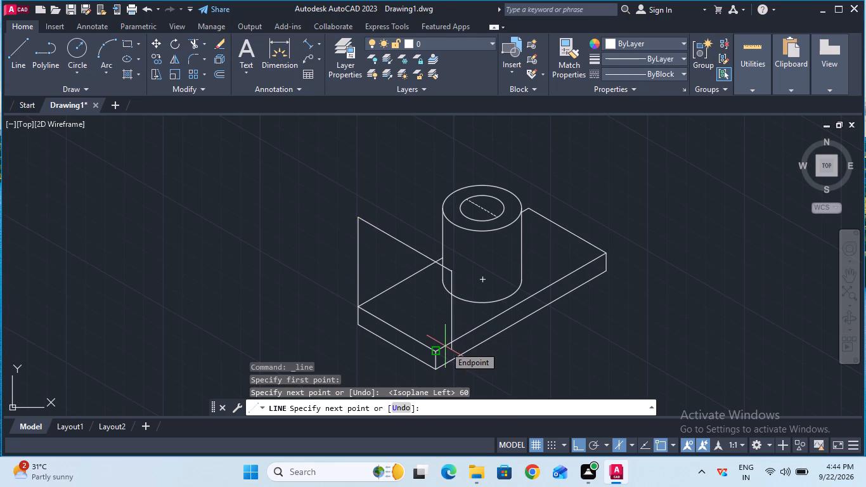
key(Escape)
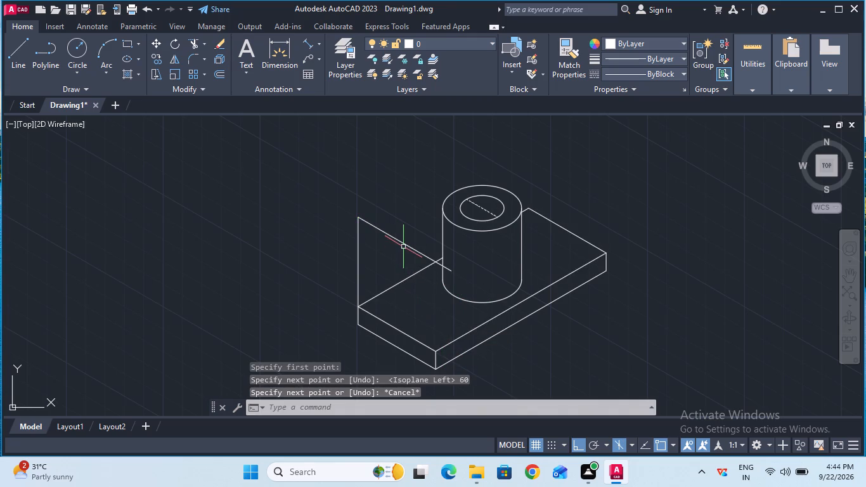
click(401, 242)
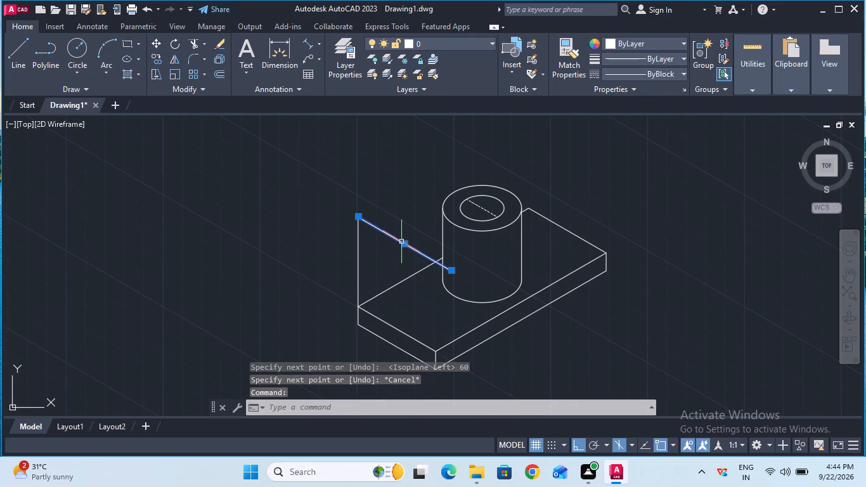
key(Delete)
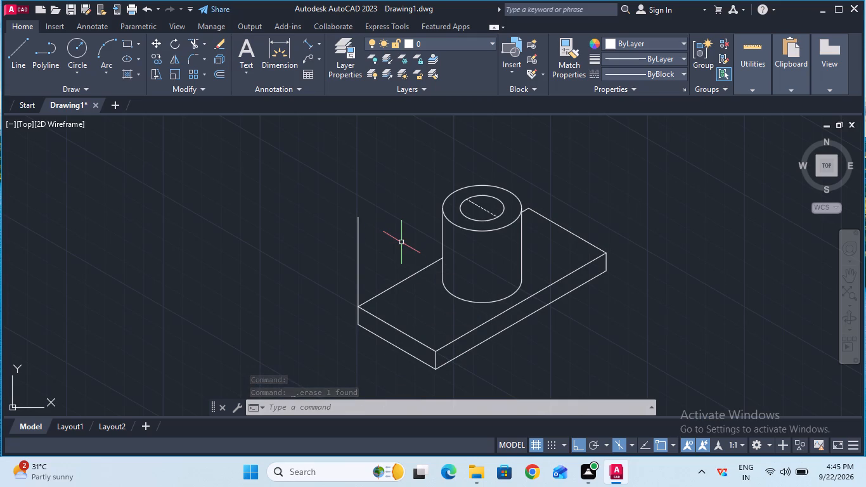
Draw a 50 mm line from the vertical line's upper end parallel to the slab's short edge, continuing down to the slab's front top corner.
click(11, 55)
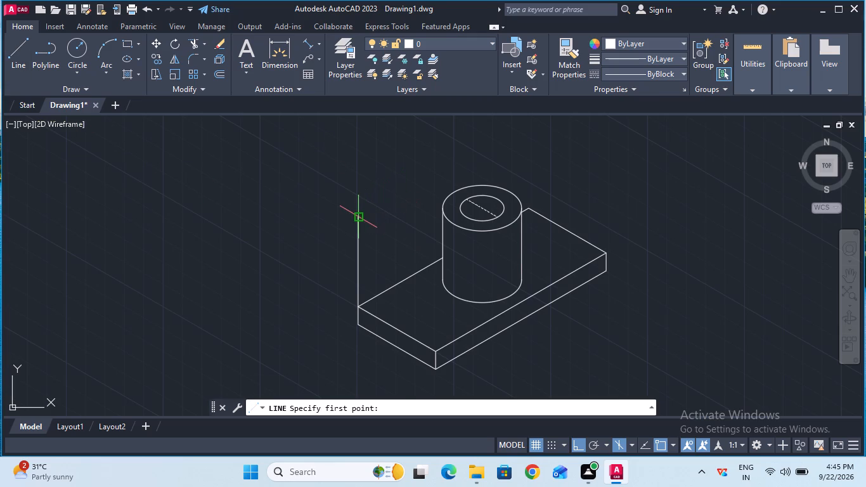
click(357, 216)
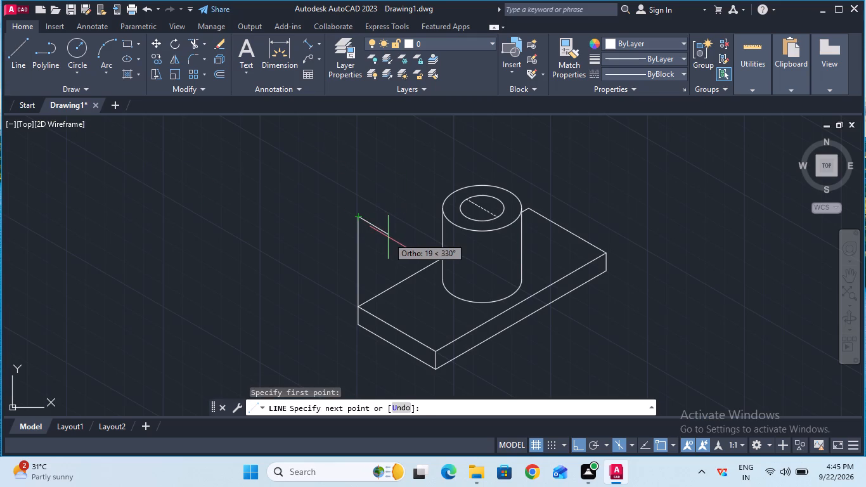
text(50)
key(Return)
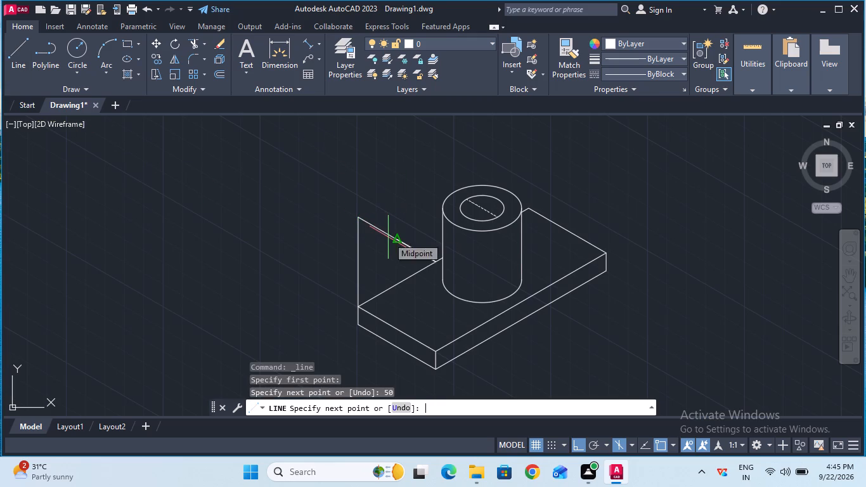
click(436, 350)
key(Escape)
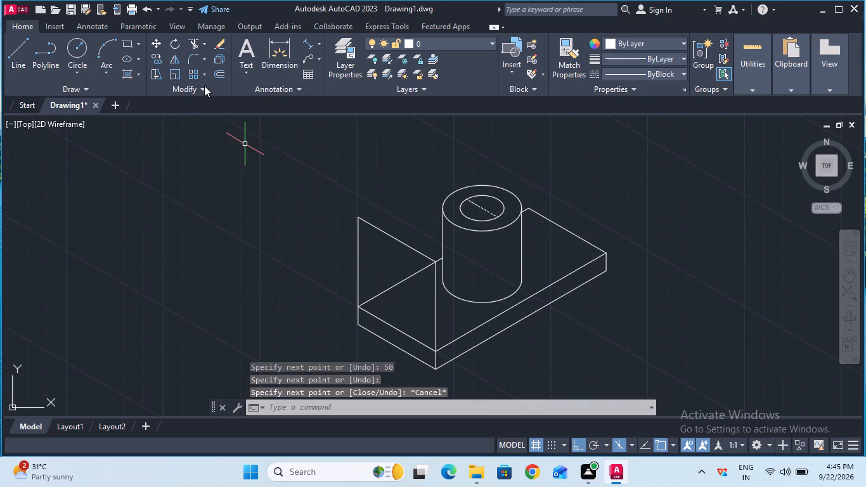
Trim the part of the slab's long rear top edge hidden behind the new upright face.
click(193, 43)
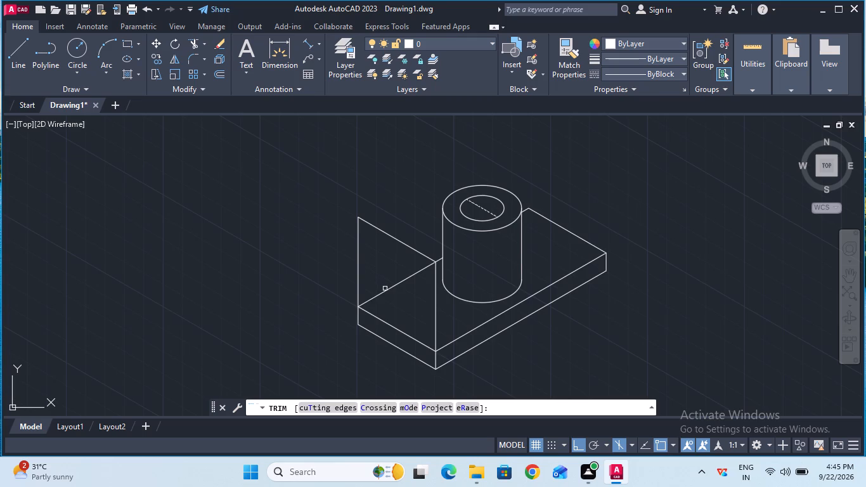
click(385, 289)
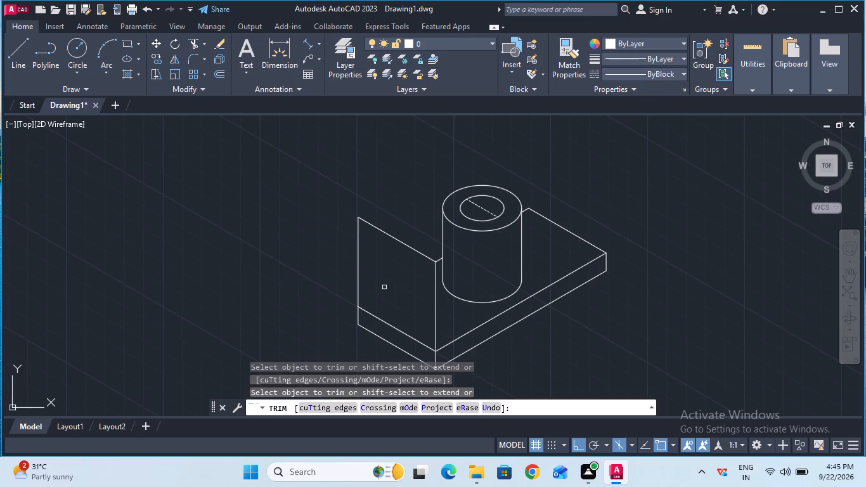
key(Escape)
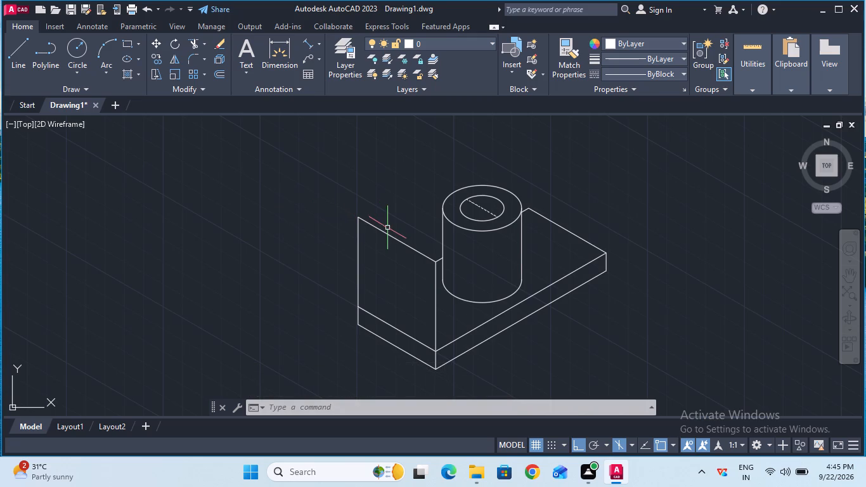
Draw a radius 15 isocircle on the left isoplane, centred at the midpoint of the upright face's top edge.
text(ell)
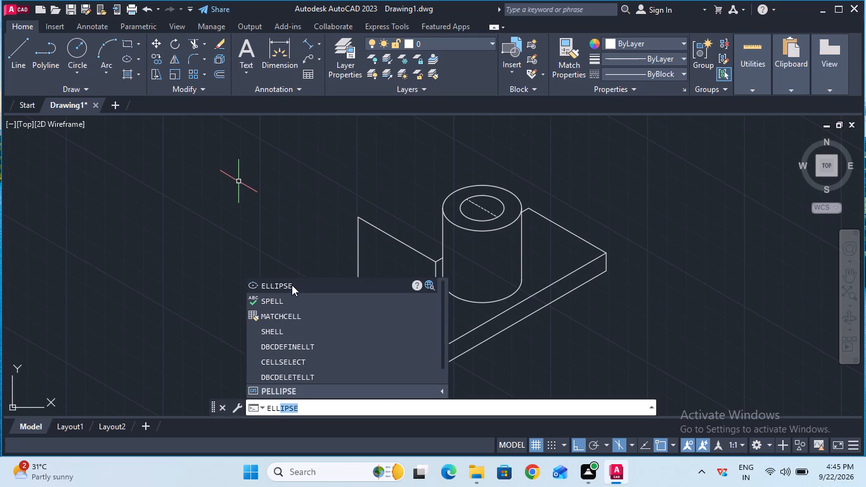
click(294, 287)
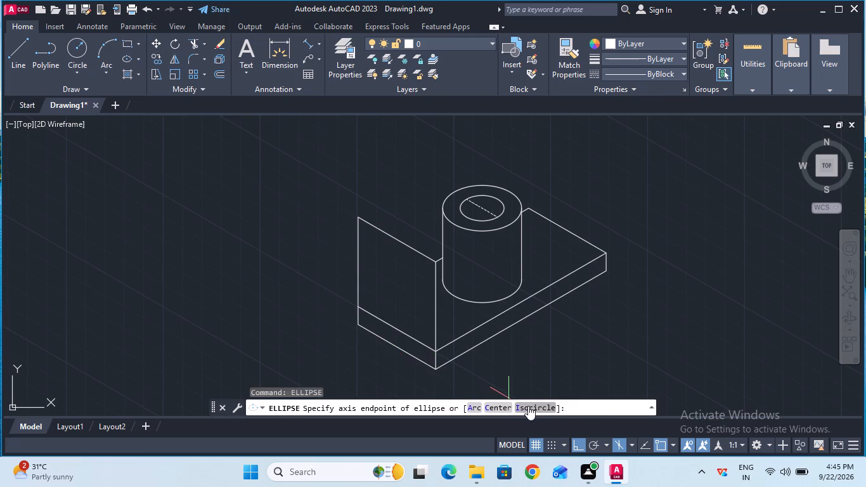
click(529, 406)
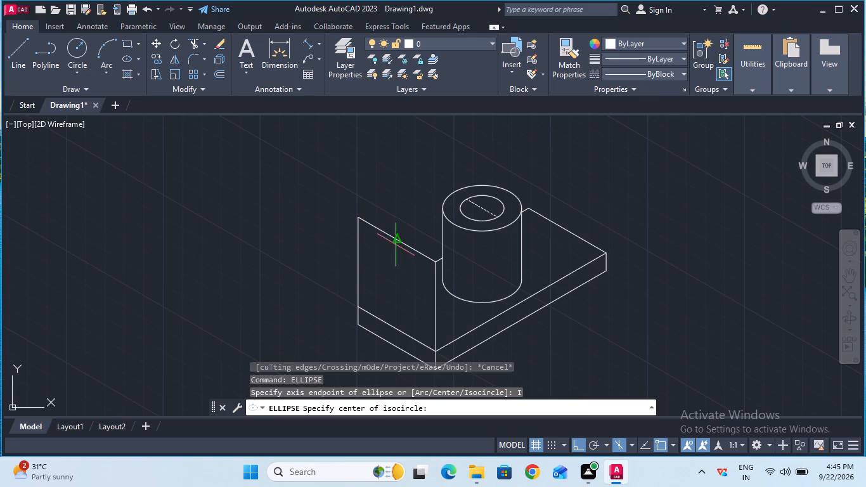
click(396, 242)
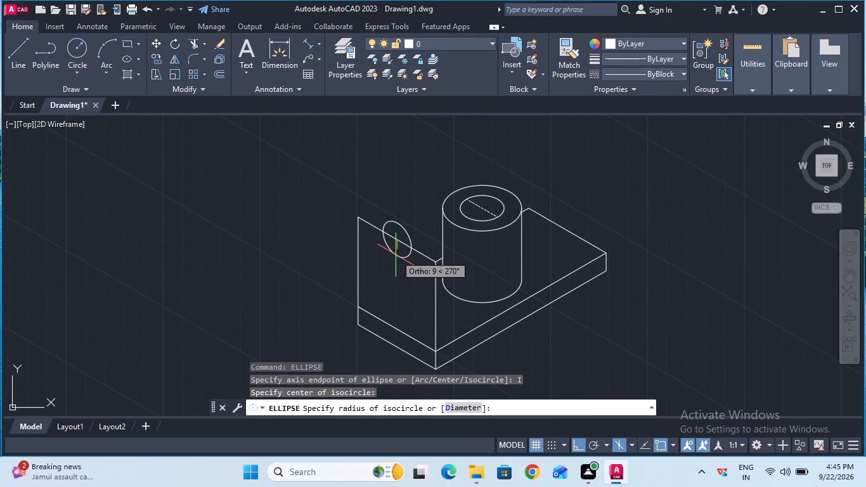
text(15)
key(Return)
key(Escape)
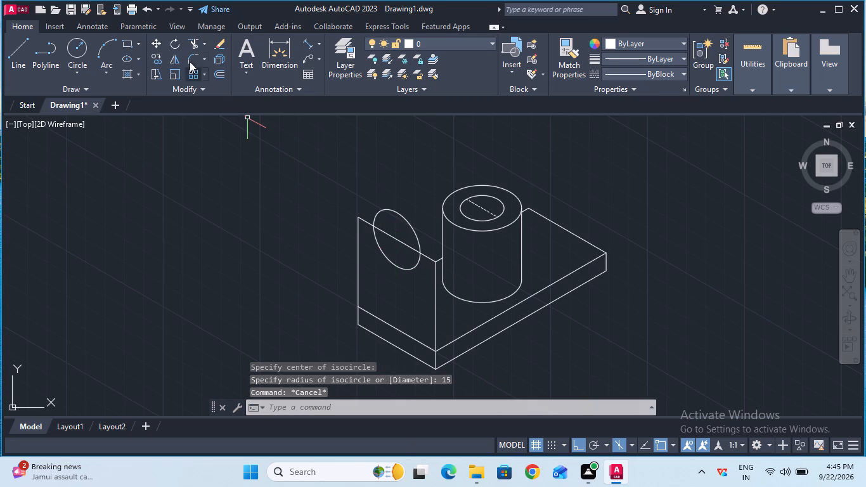
Trim the isocircle's upper half and the top edge inside it to leave a semicircular notch in the upright face.
click(190, 44)
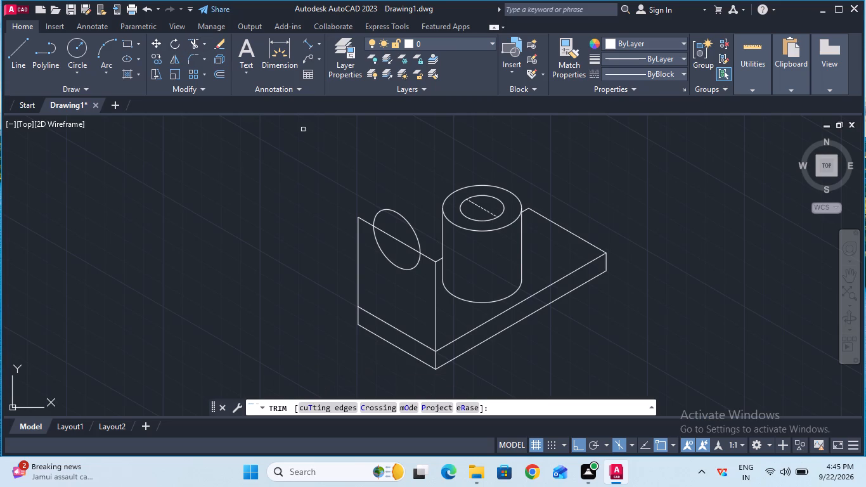
click(392, 209)
click(392, 239)
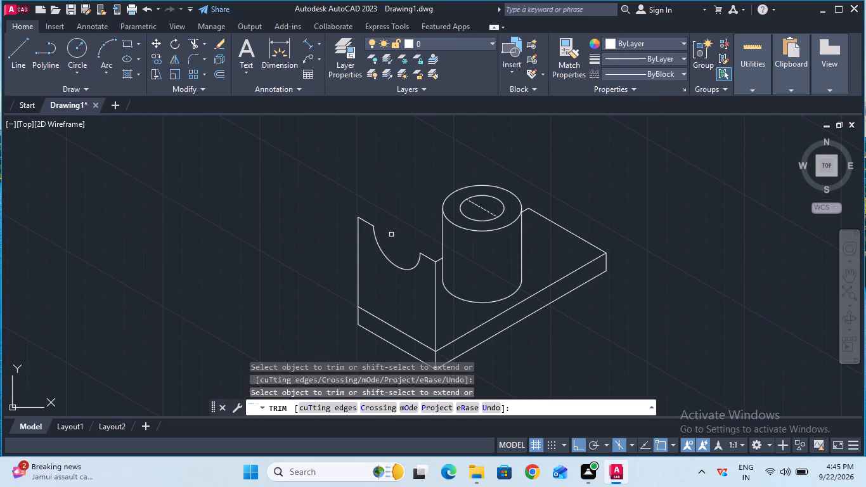
key(Escape)
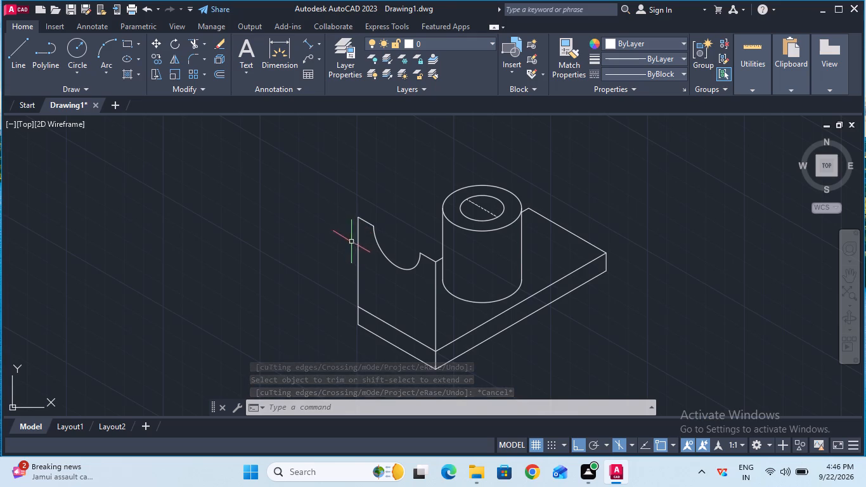
Copy the upright's two vertical edges, both top edge pieces and notch arc 15 mm back along the slab's long direction on the top isoplane.
double_click(158, 56)
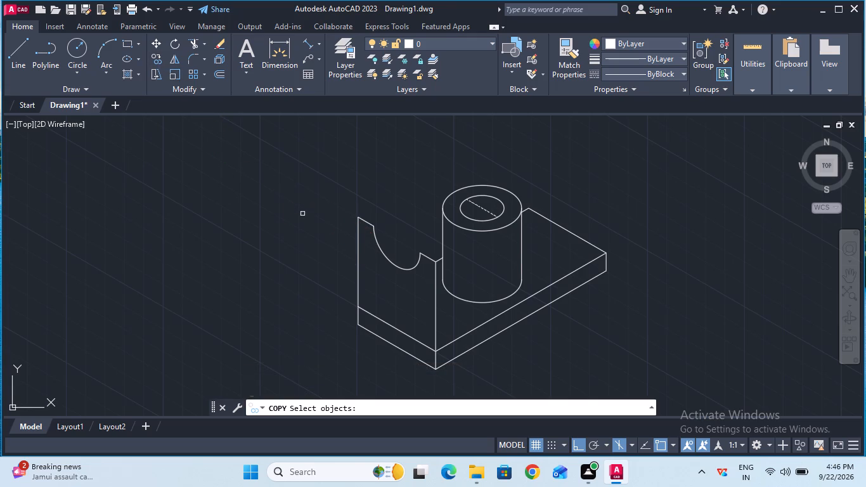
click(359, 270)
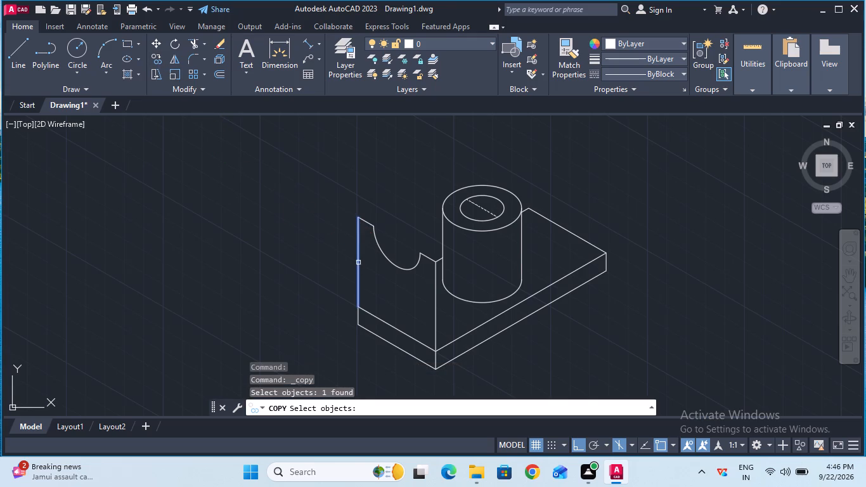
shift+click(369, 225)
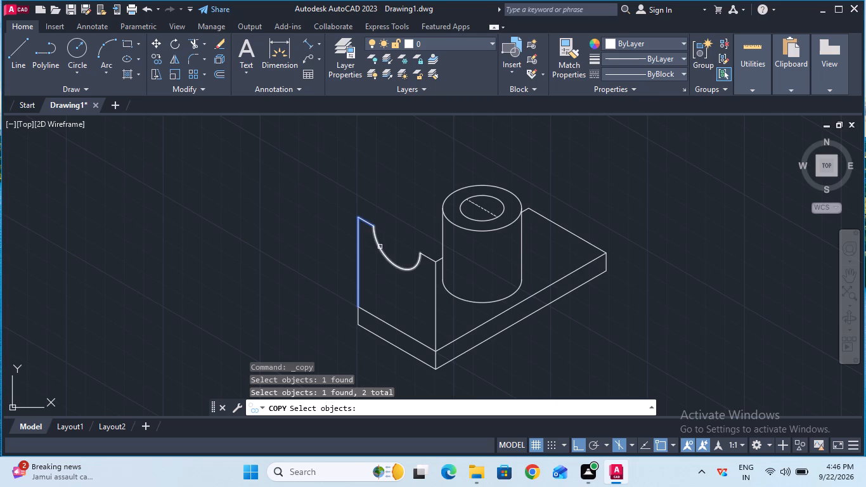
shift+click(380, 247)
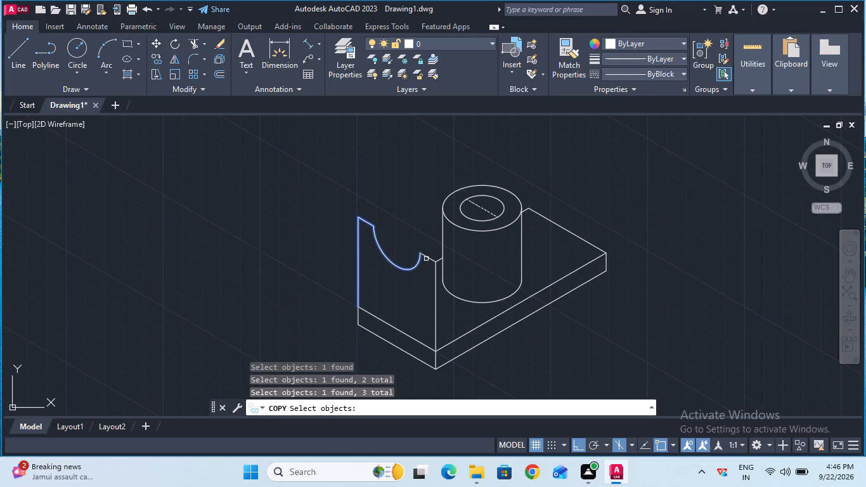
shift+click(428, 256)
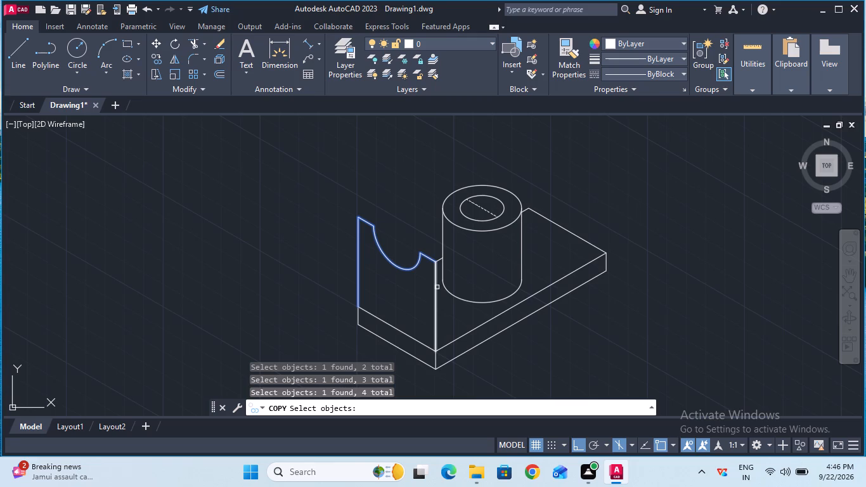
shift+click(437, 289)
key(Return)
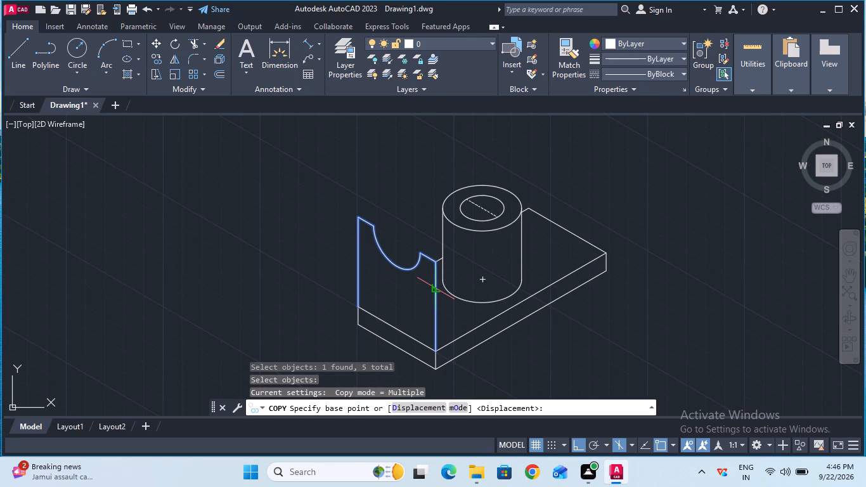
click(393, 326)
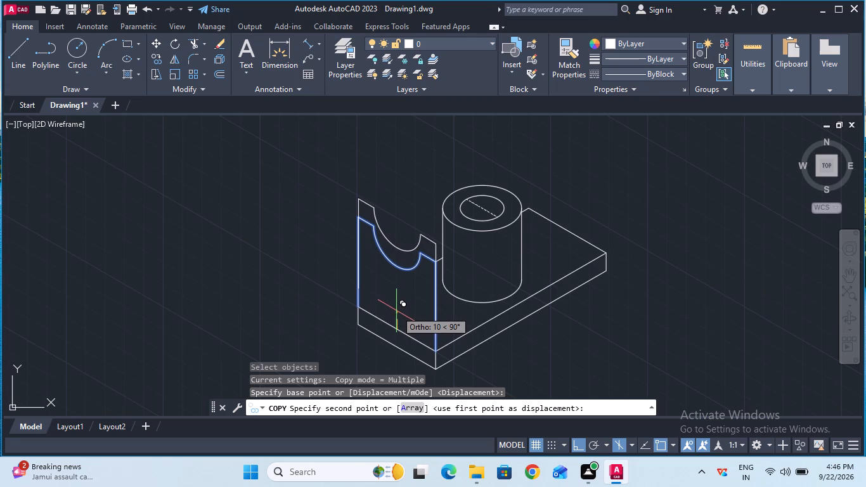
key(F5)
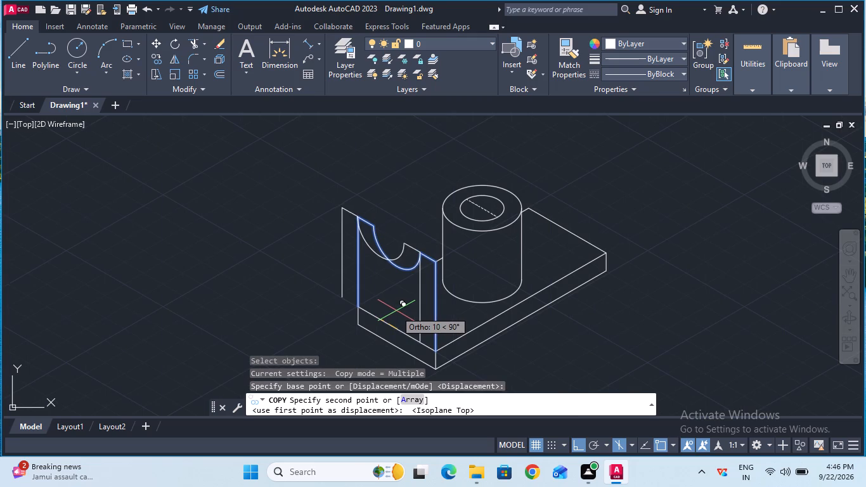
text(15)
key(Return)
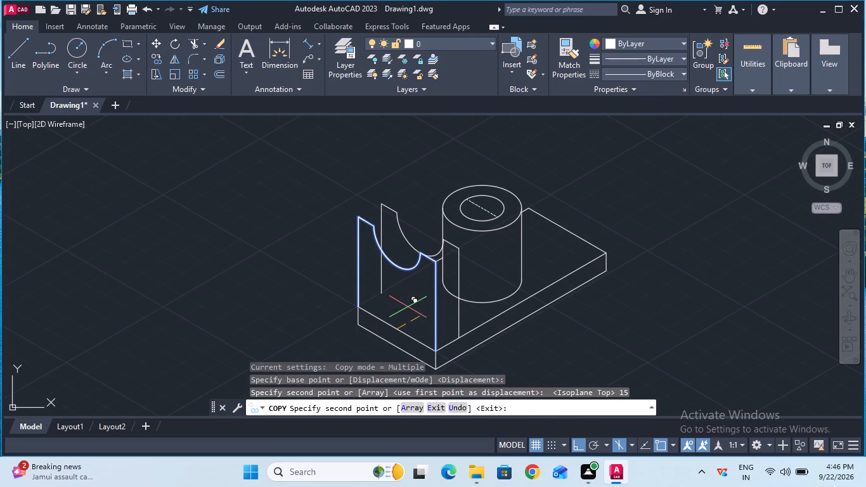
key(Escape)
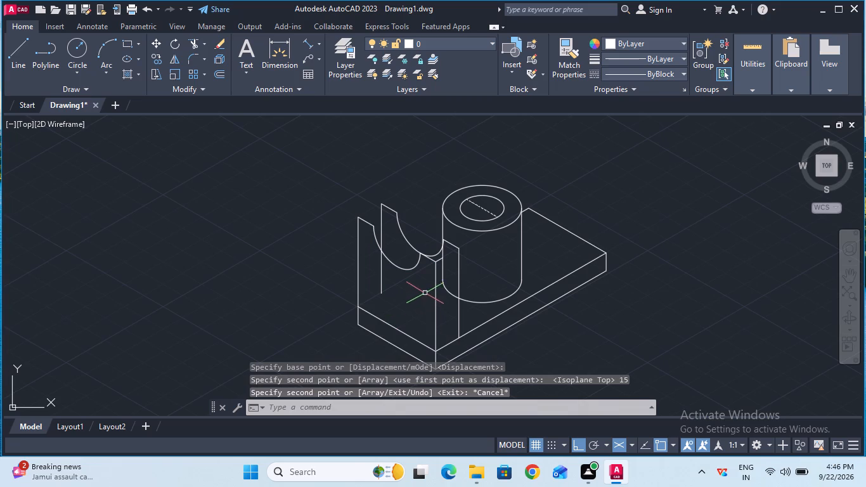
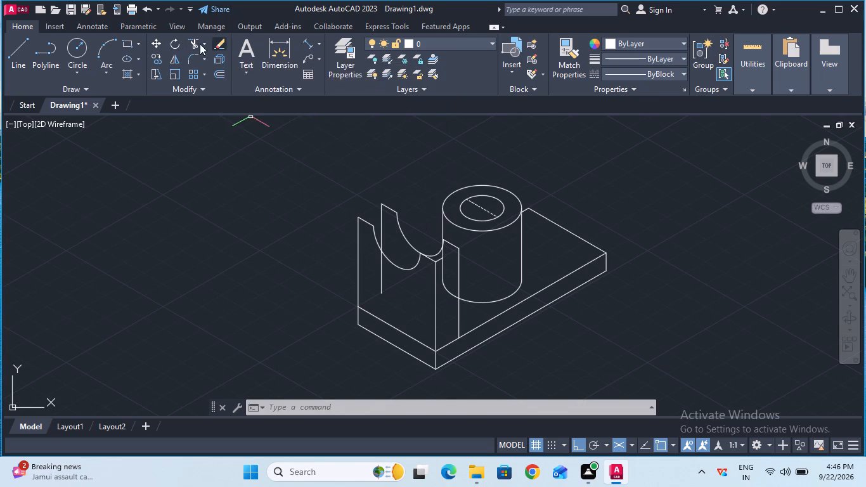
Trim the cylinder's left side line, its base arc and the leftover slab rear edge where the upright hides them.
click(191, 41)
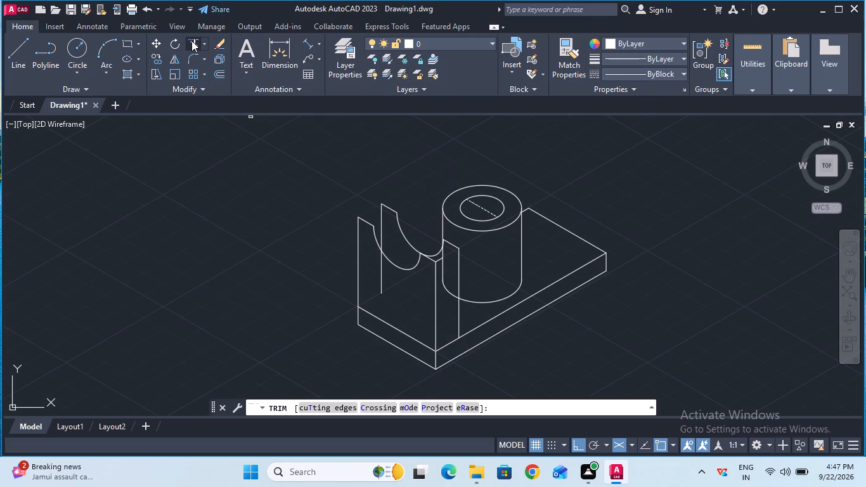
click(442, 263)
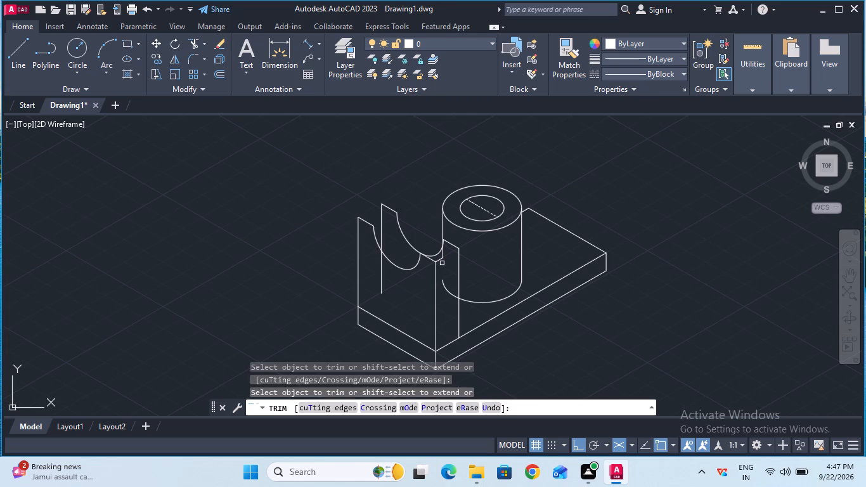
click(441, 261)
click(443, 258)
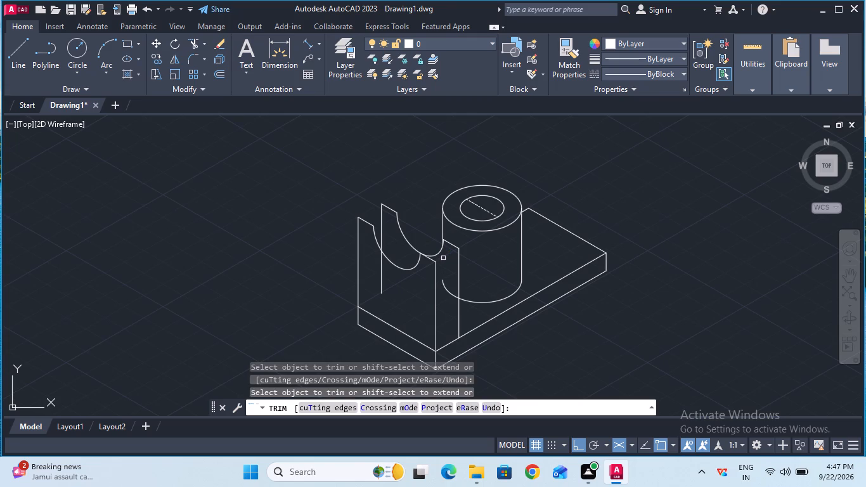
click(449, 291)
Trim the hidden bottom of the copied rear notch arc and its leftover sliver beside the cylinder.
click(434, 254)
ctrl+scroll(430, 250, up, 3)
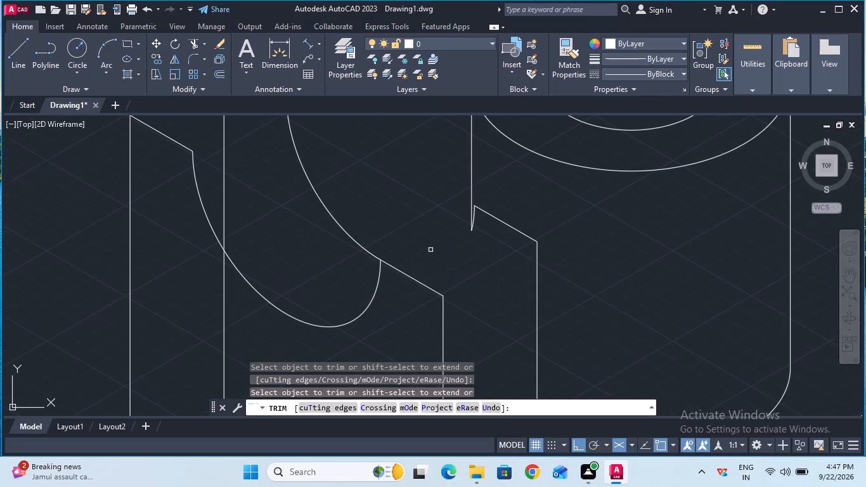
ctrl+scroll(471, 228, up, 2)
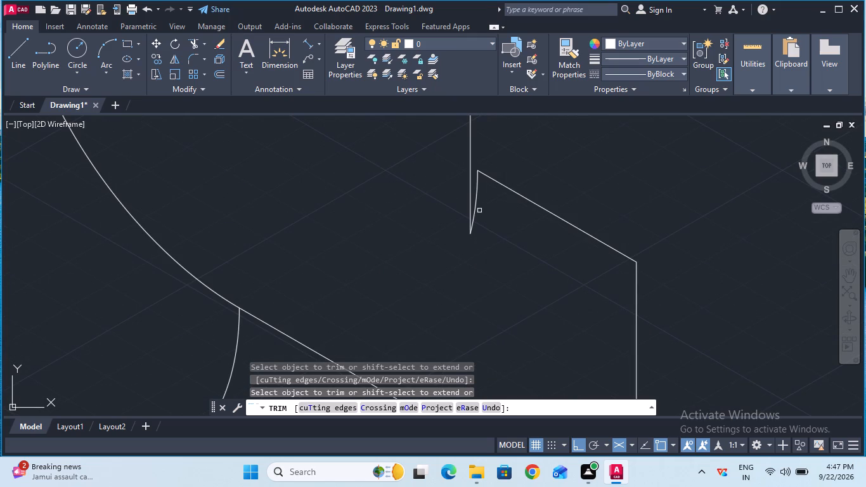
click(476, 209)
ctrl+scroll(436, 195, down, 3)
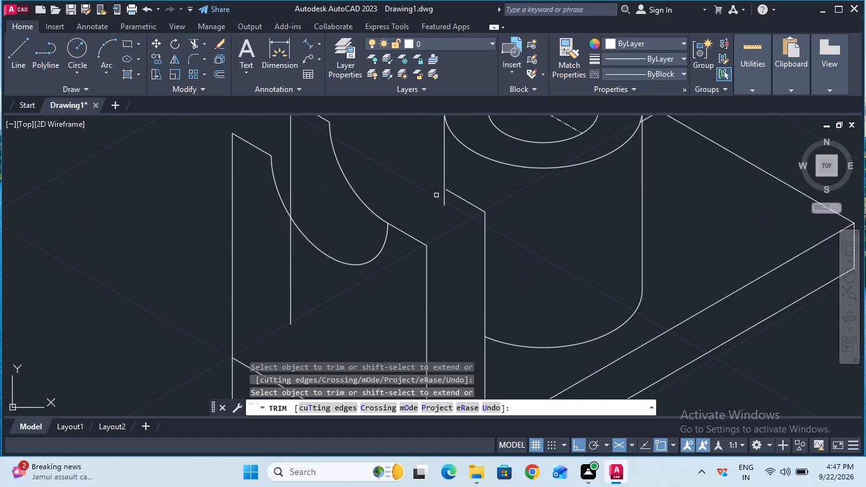
key(Escape)
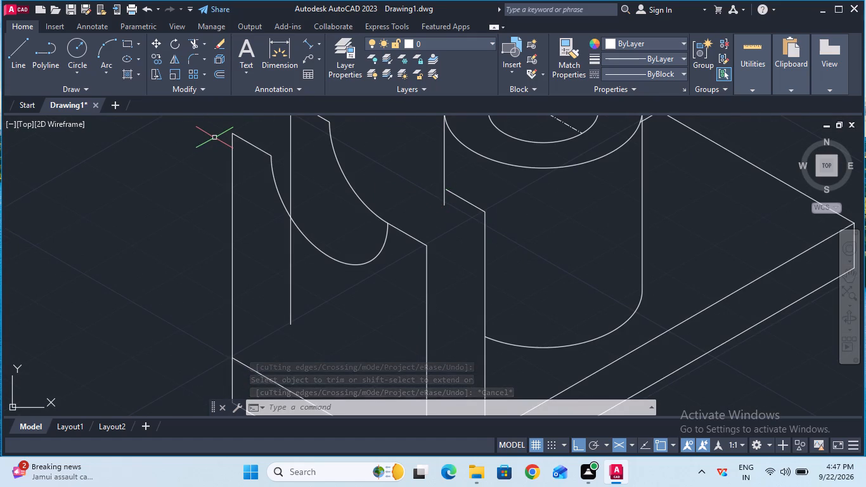
Trim away both portions of the upright's hidden rear vertical edge on the side farthest from the cylinder.
click(193, 43)
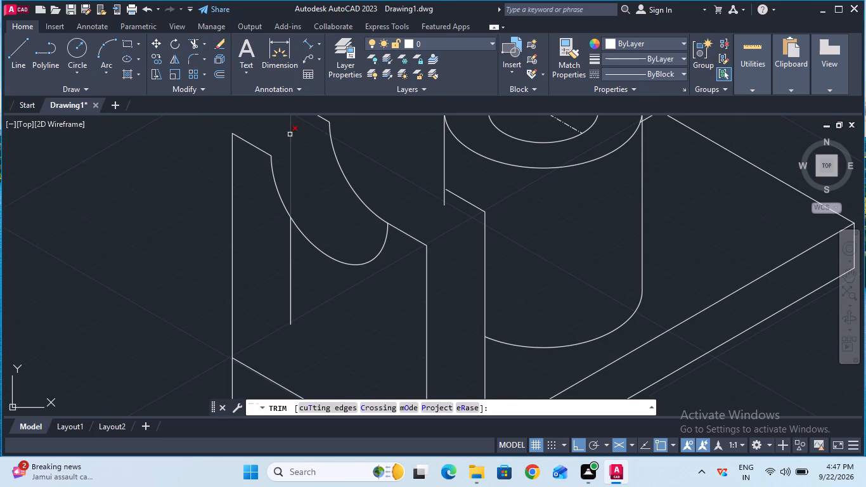
click(290, 134)
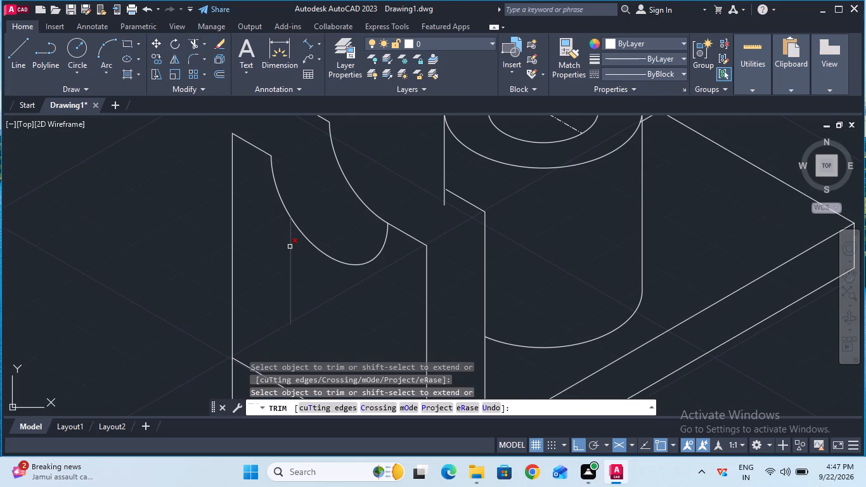
click(290, 247)
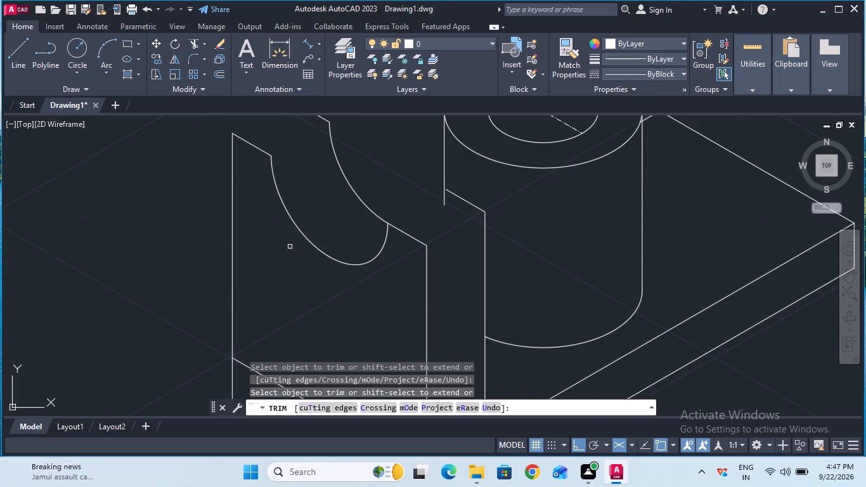
ctrl+scroll(290, 247, down, 1)
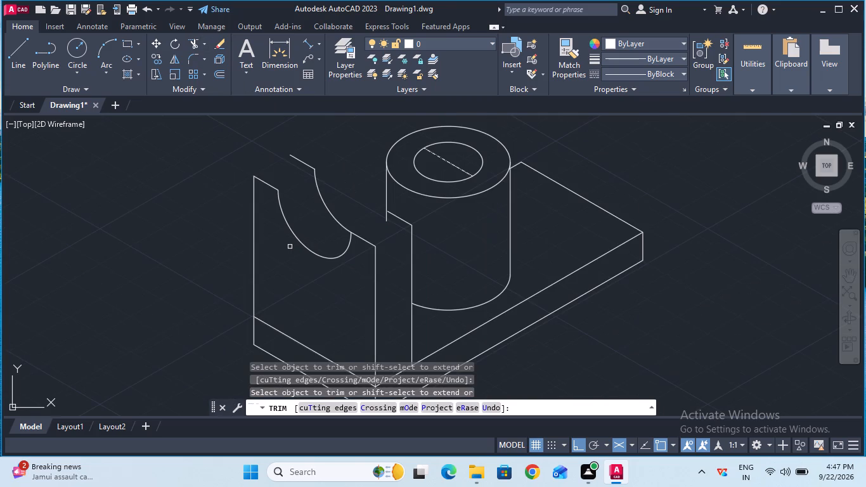
ctrl+scroll(290, 247, down, 1)
key(Escape)
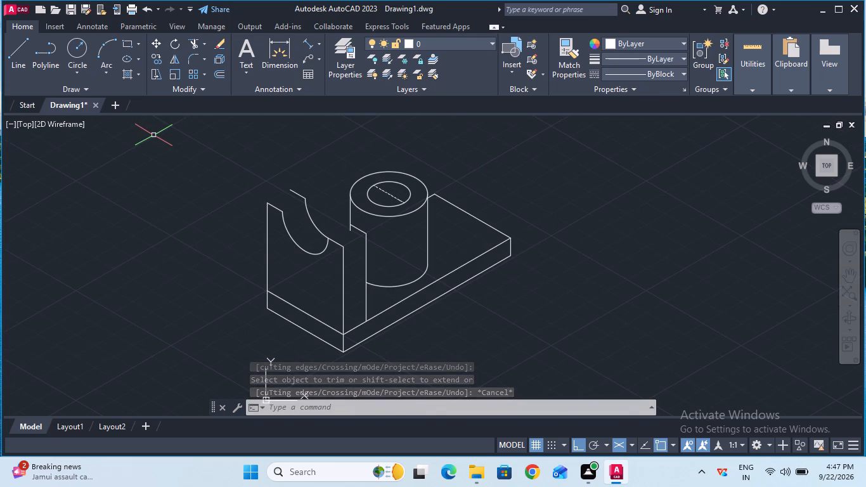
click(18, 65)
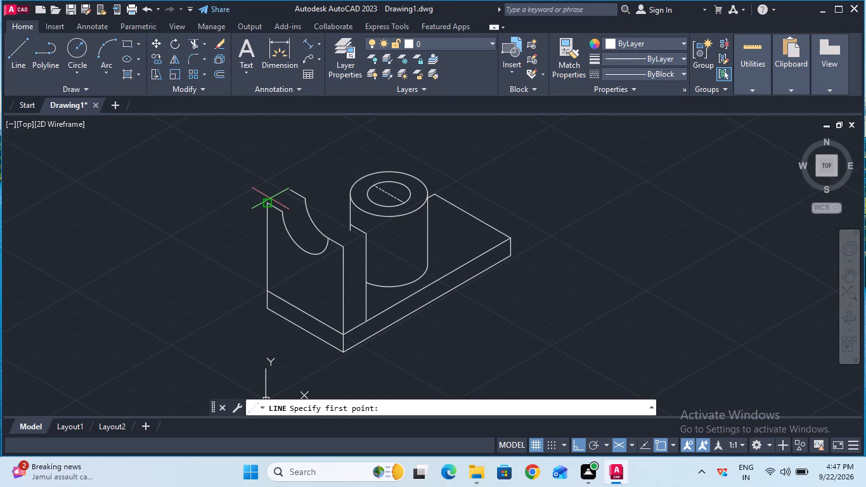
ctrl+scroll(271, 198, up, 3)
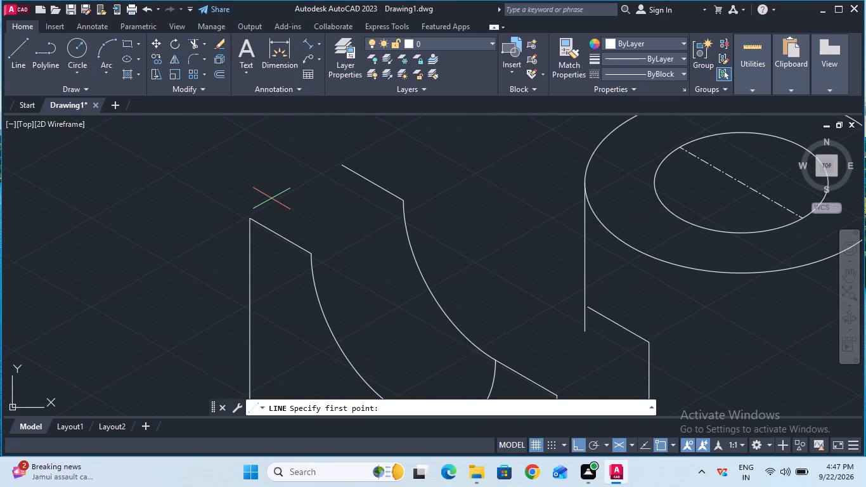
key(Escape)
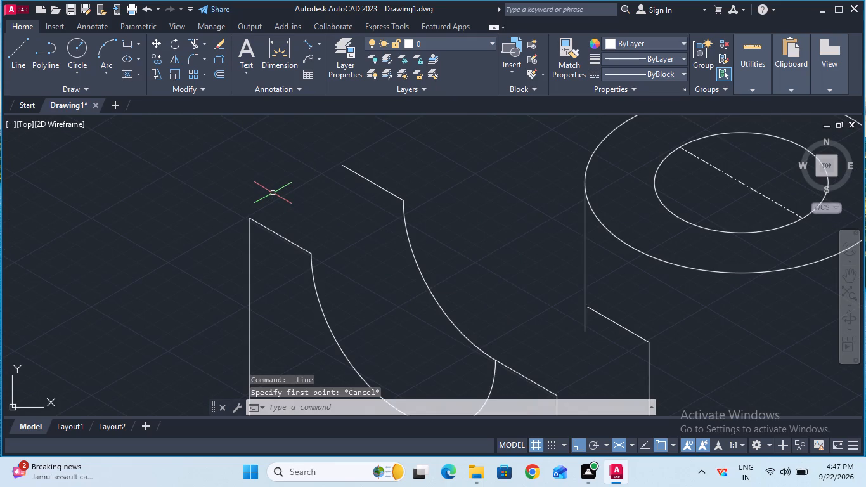
Check the aligned lengths of the rear and front top edge pieces on the notch's far side from the cylinder.
click(309, 48)
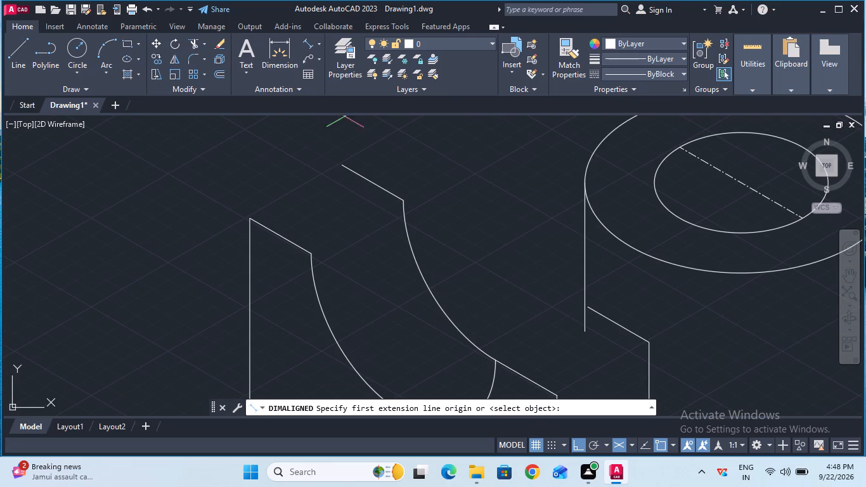
click(342, 165)
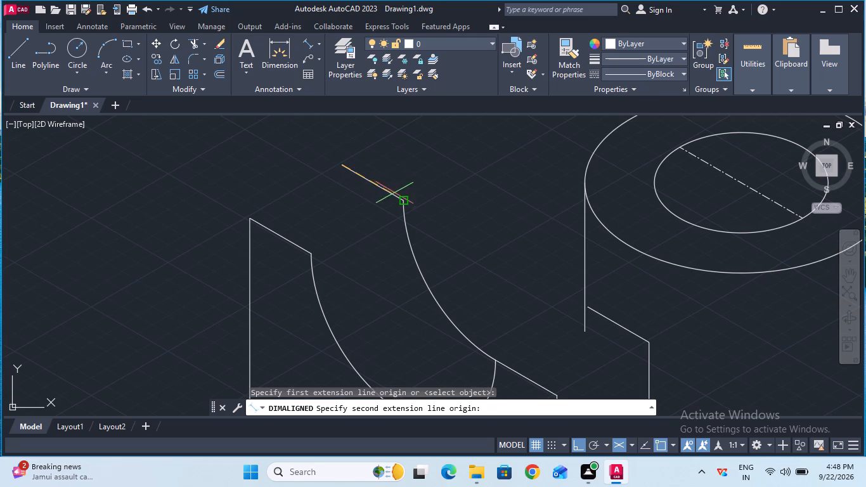
click(403, 201)
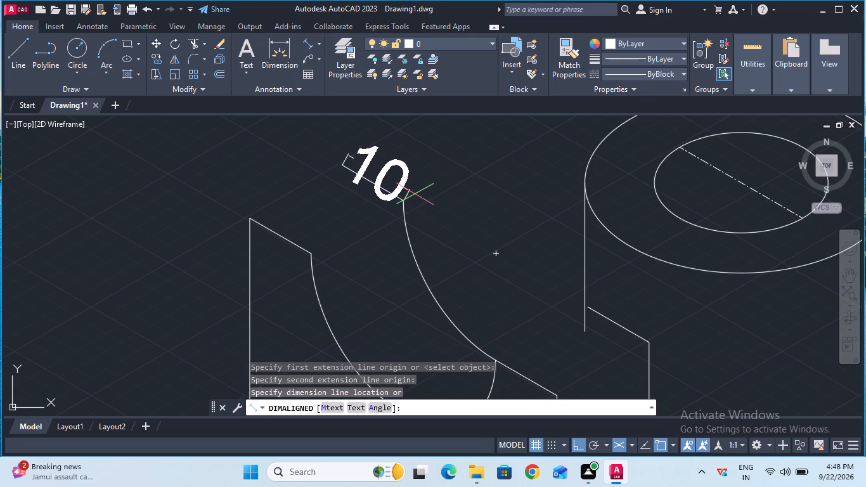
key(Escape)
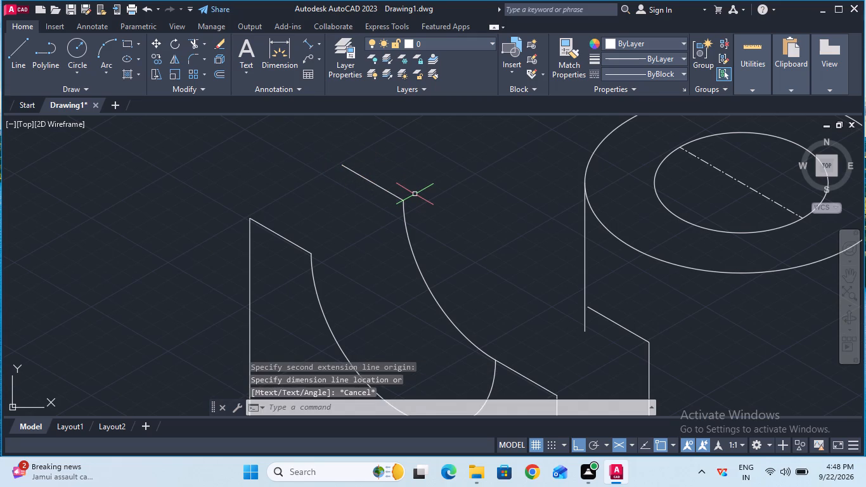
click(303, 44)
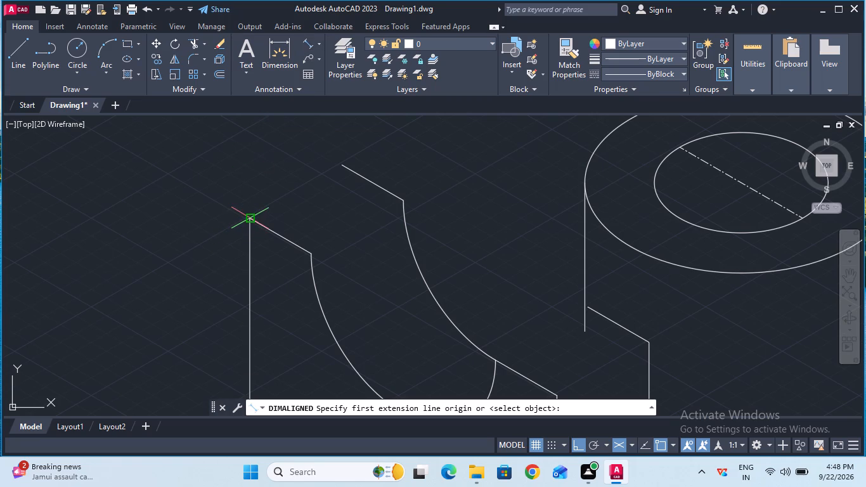
click(249, 219)
click(310, 253)
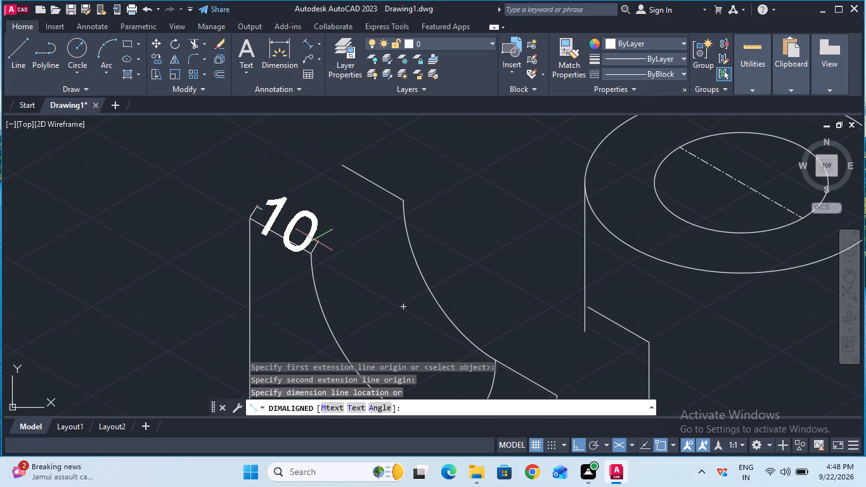
key(Escape)
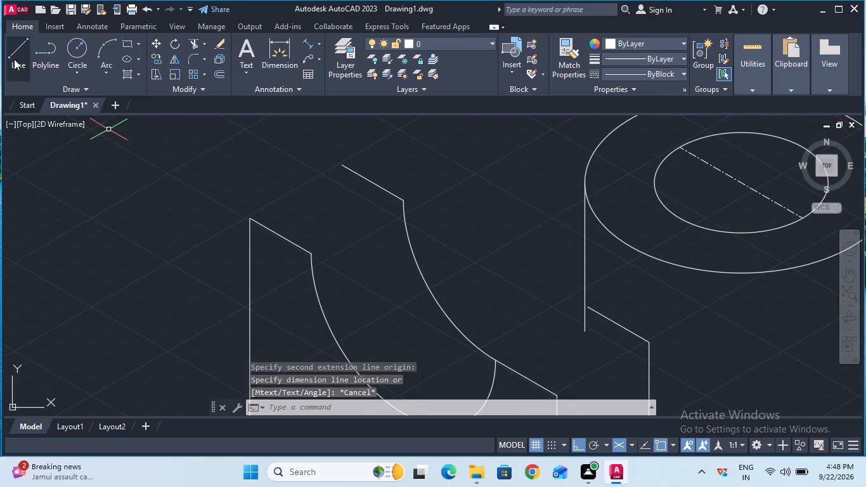
Draw two lines joining the front and rear top edge pieces, at the notch corner and at the upright's outer corner.
click(14, 59)
double_click(314, 254)
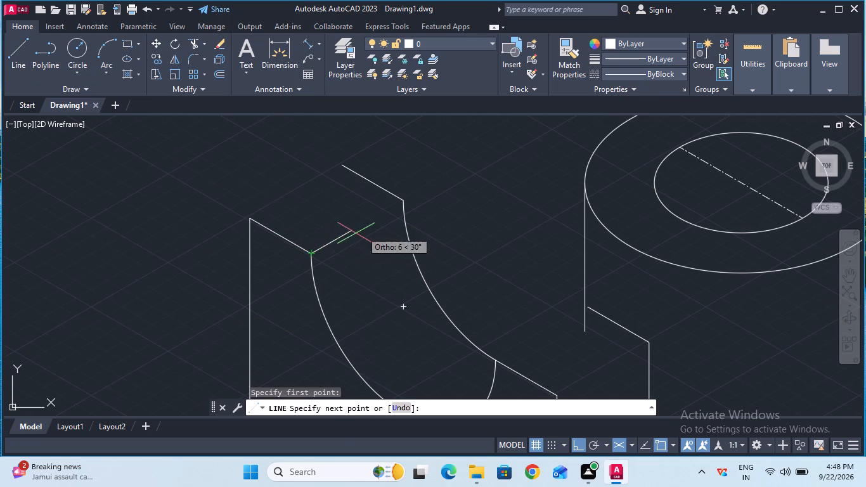
click(410, 203)
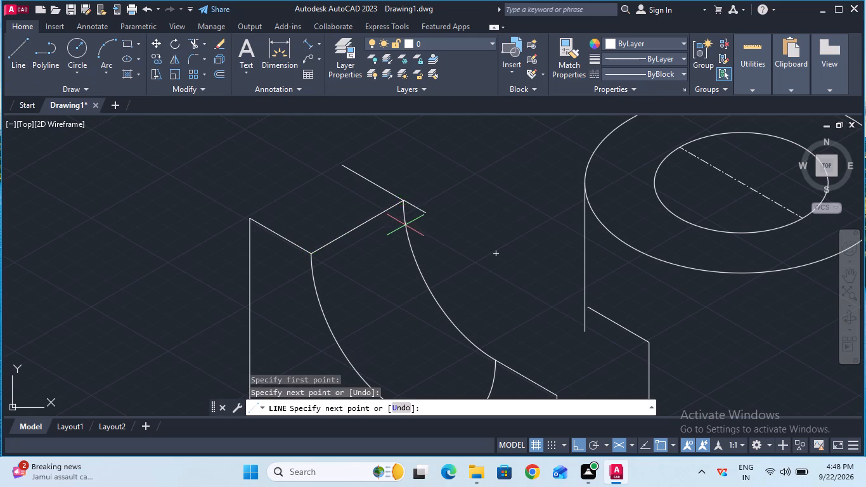
key(Escape)
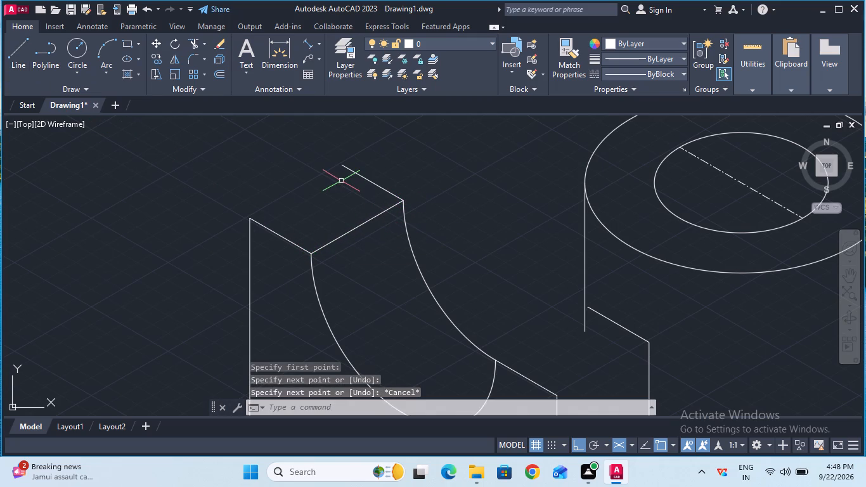
double_click(28, 65)
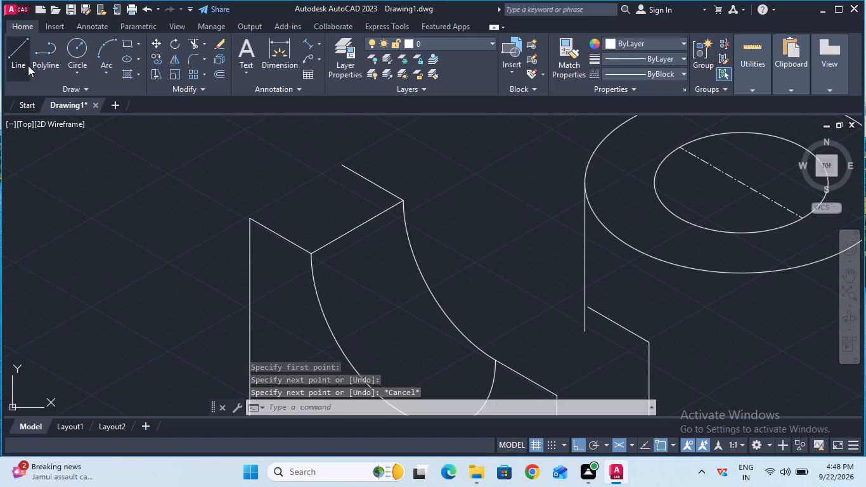
click(246, 222)
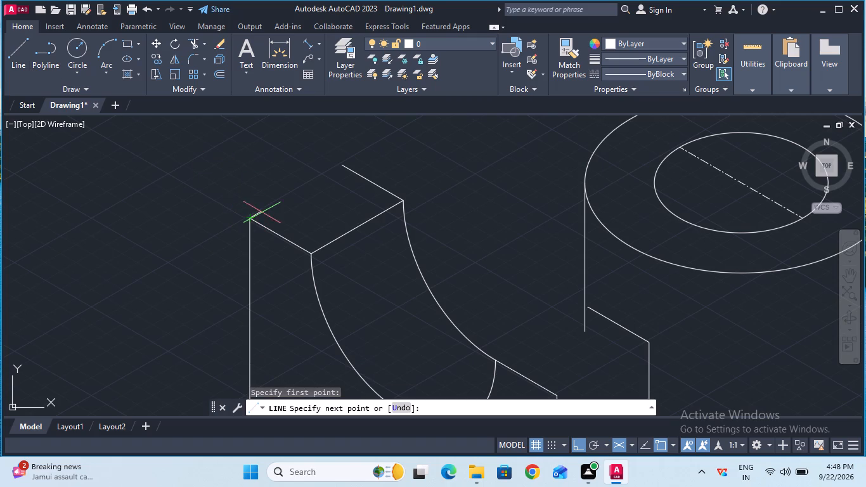
click(340, 166)
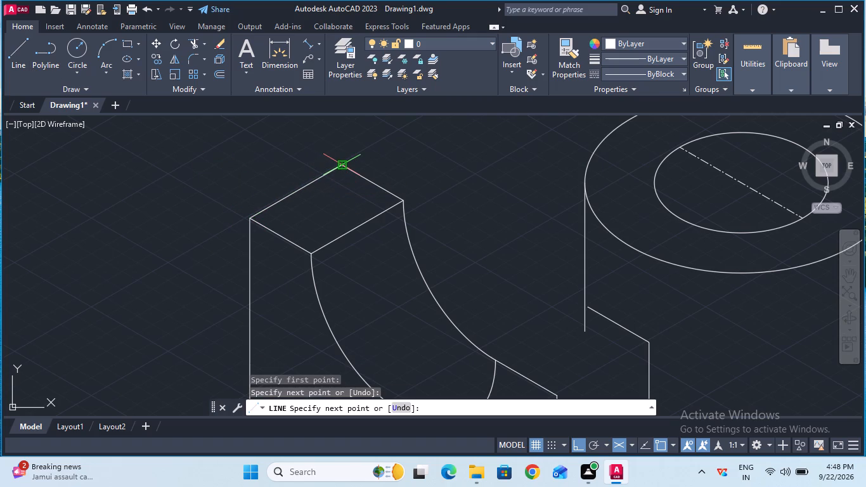
key(Escape)
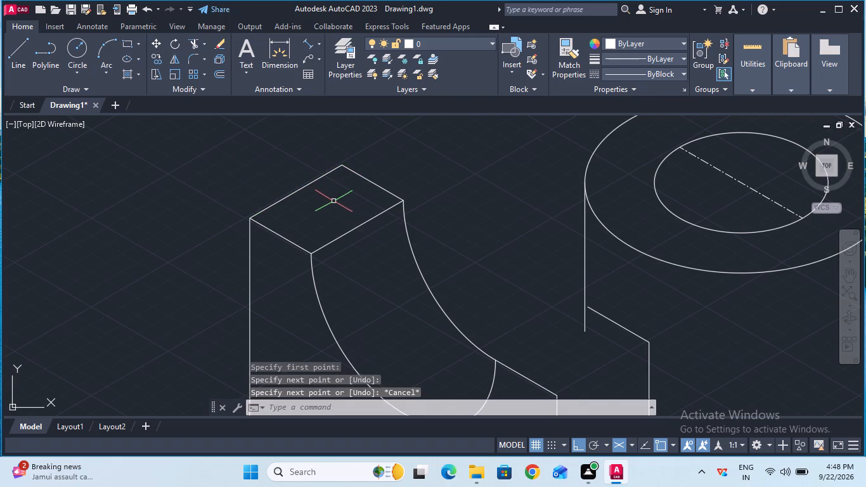
Draw a line joining the rear and front top edge pieces at the notch corner on the cylinder side.
ctrl+scroll(382, 230, down, 1)
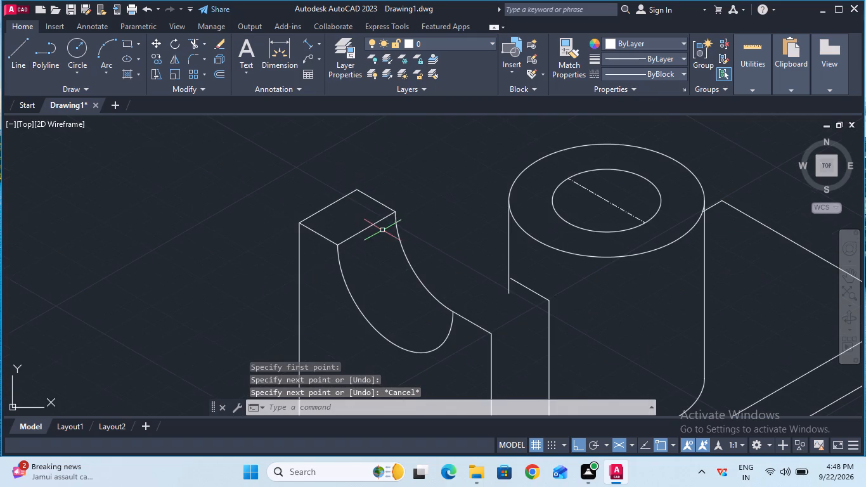
click(15, 46)
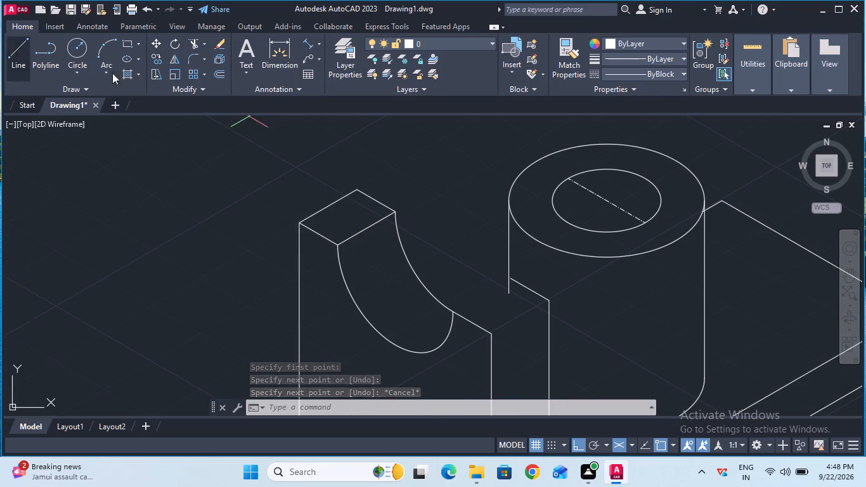
click(510, 276)
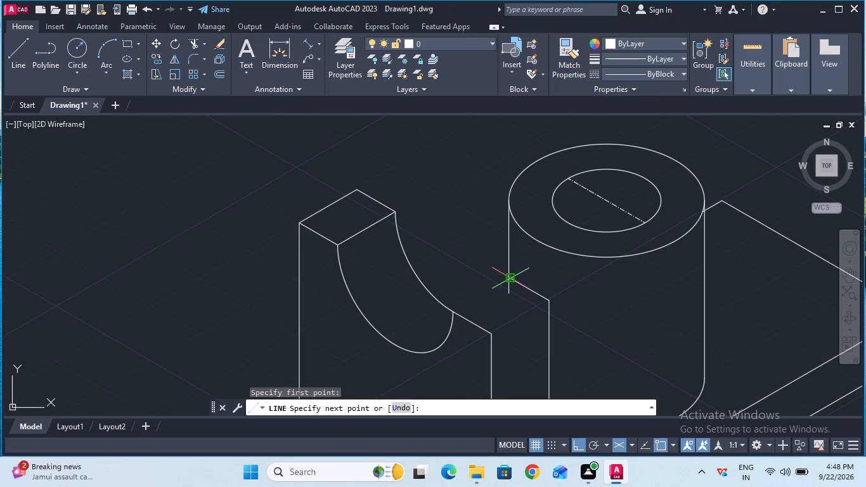
click(453, 315)
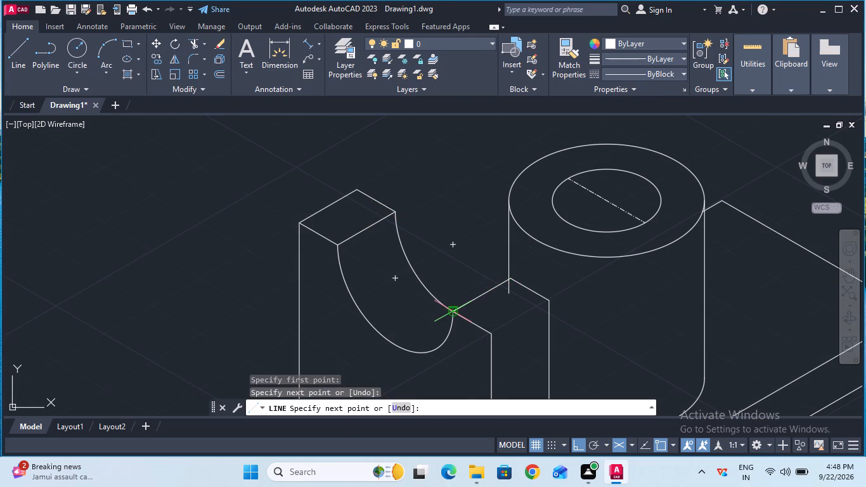
key(Escape)
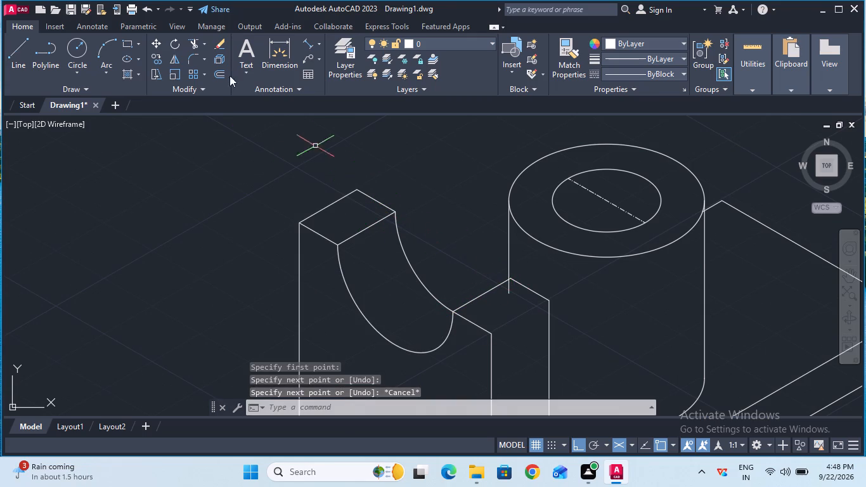
Trim the short stub of the cylinder's vertical edge that extends below the upright's rear top corner.
click(195, 46)
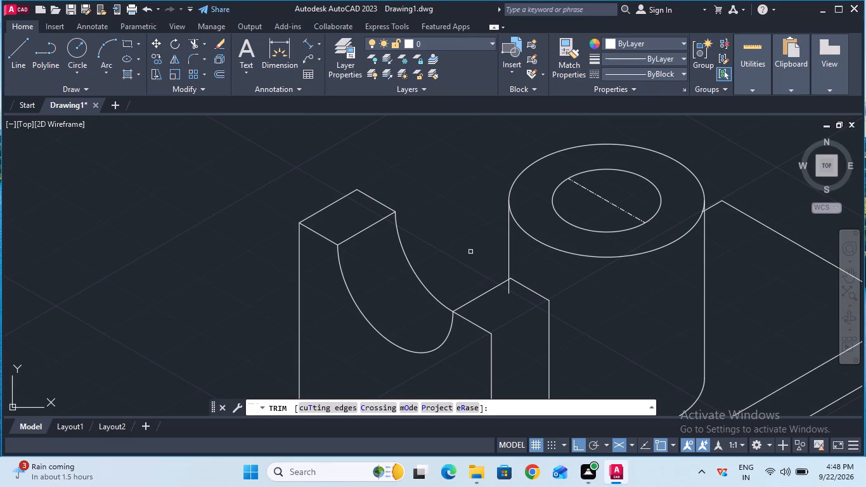
click(508, 291)
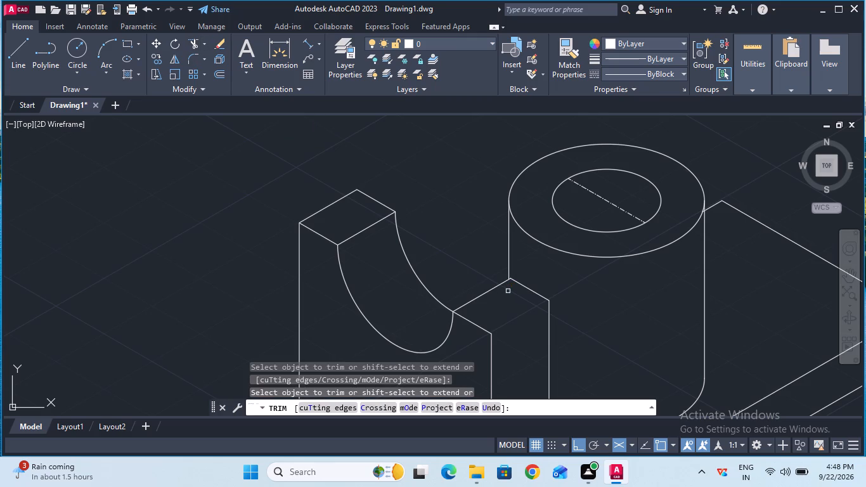
key(Escape)
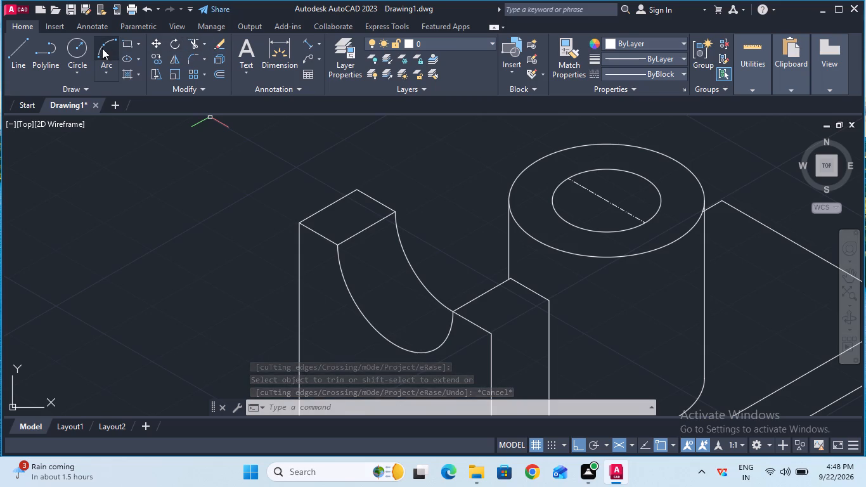
Draw a line joining the front and rear top edge pieces at the upright's outer corner on the cylinder side.
click(25, 54)
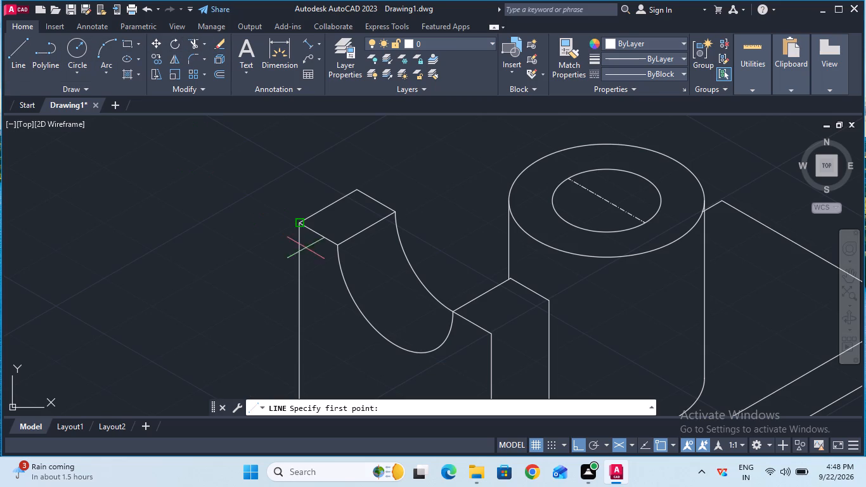
click(488, 332)
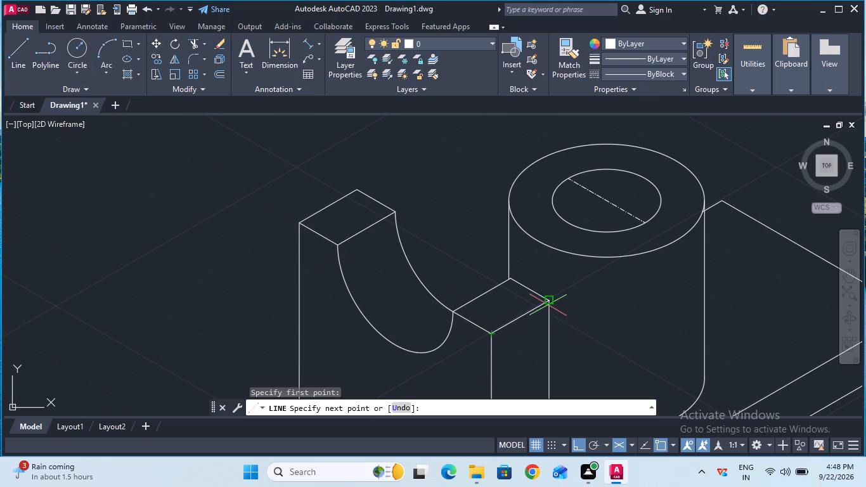
click(550, 304)
key(Escape)
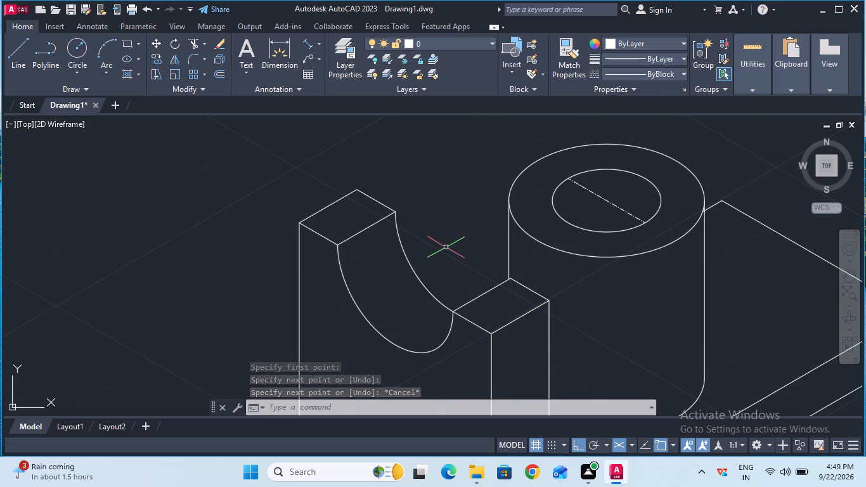
Start copying the notched upright, taking its vertical edges, front top edges, joining lines, both notch arcs and the cylinder-side rear top edge.
ctrl+scroll(446, 247, down, 2)
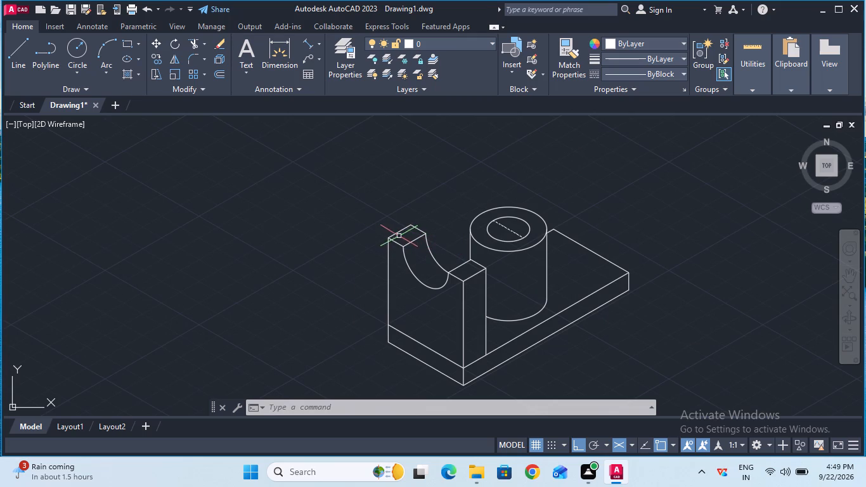
double_click(388, 258)
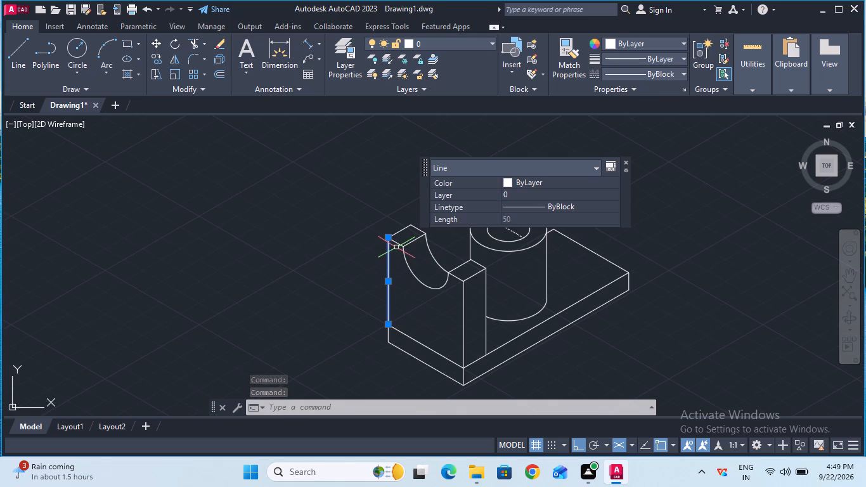
shift+click(397, 245)
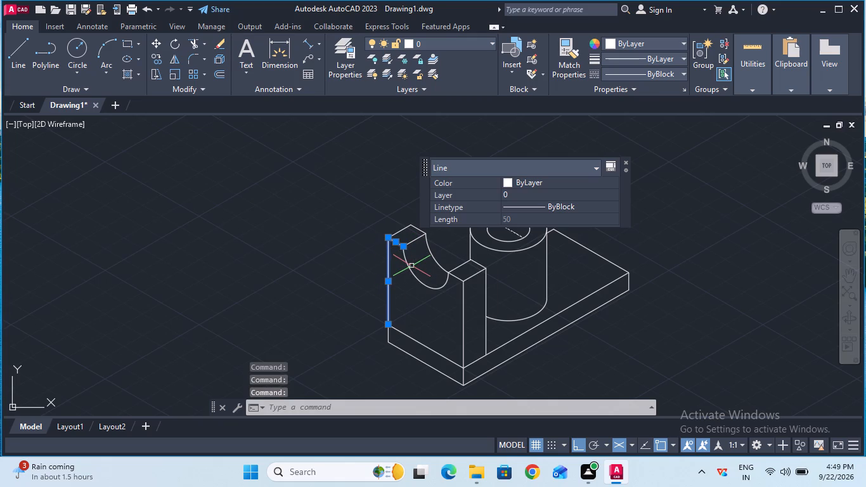
shift+click(411, 270)
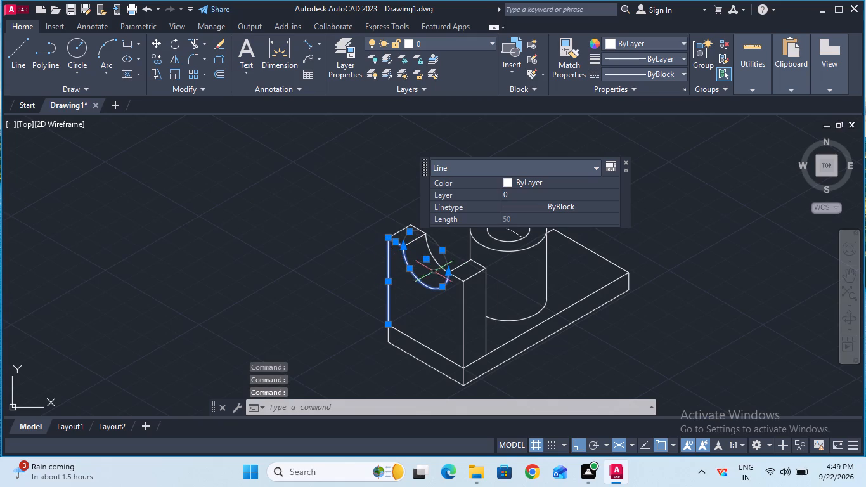
shift+click(460, 279)
shift+click(419, 236)
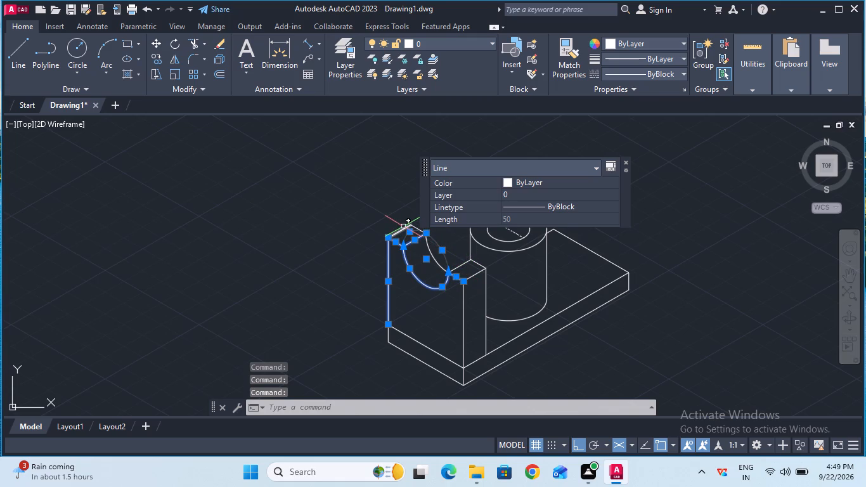
shift+click(403, 226)
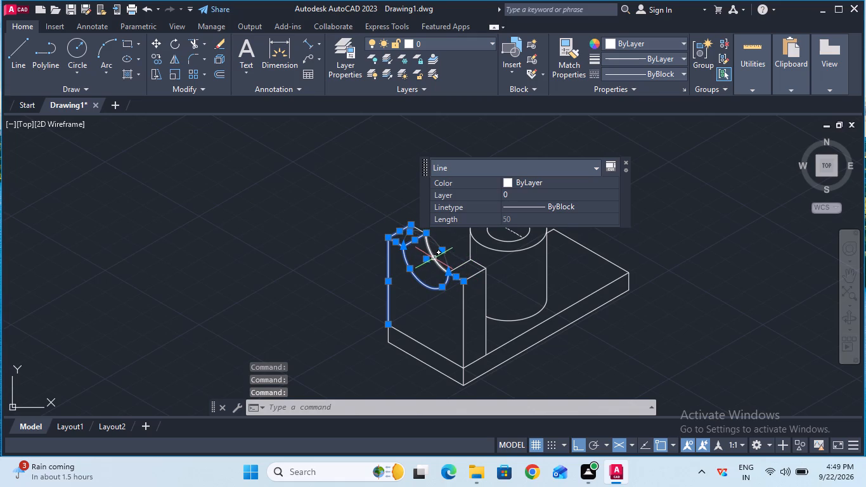
shift+click(434, 258)
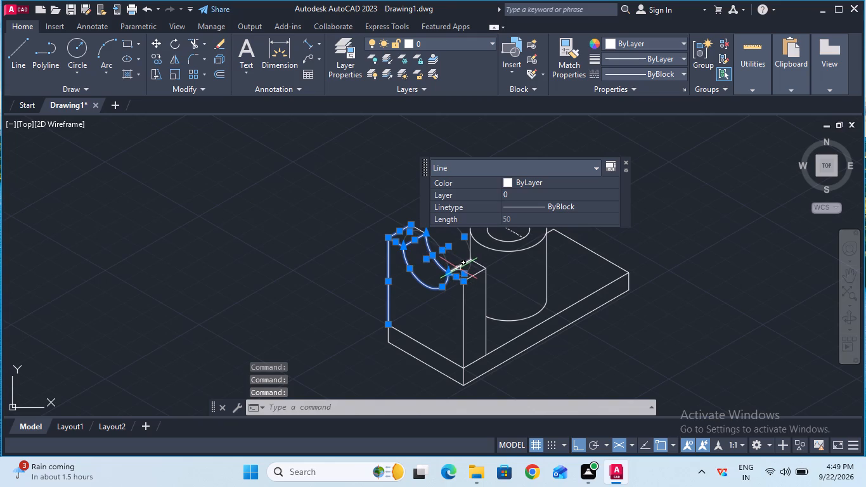
shift+click(458, 267)
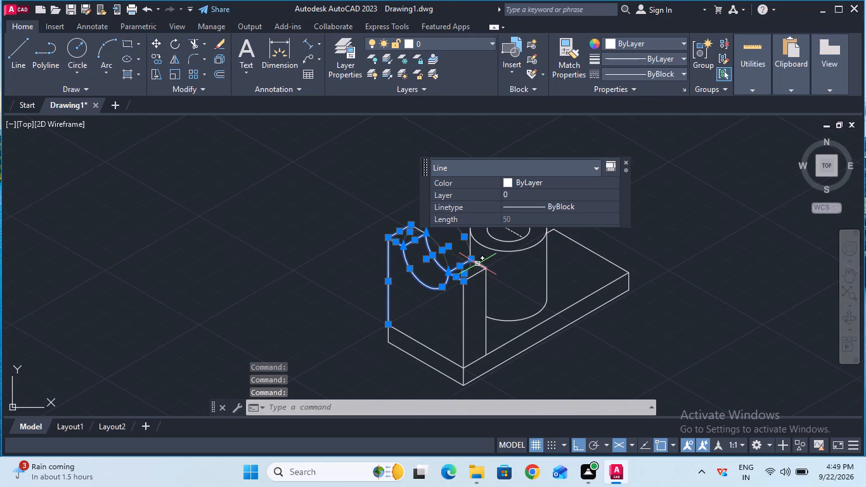
shift+click(477, 264)
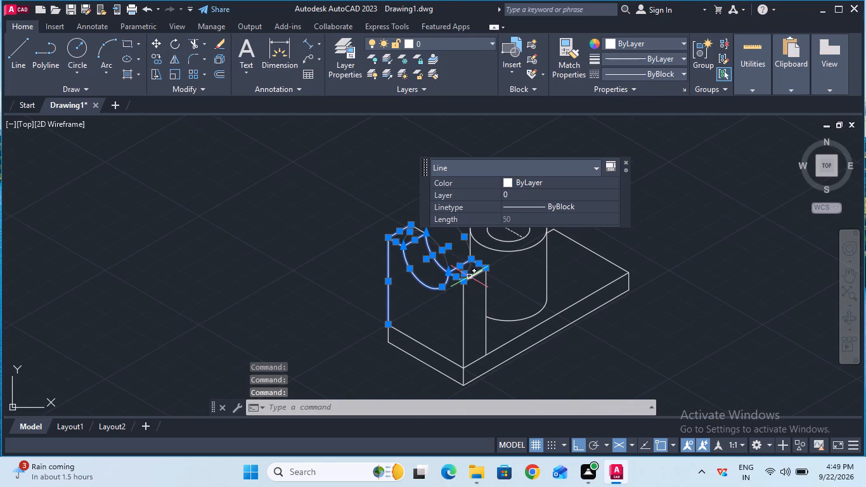
shift+click(469, 276)
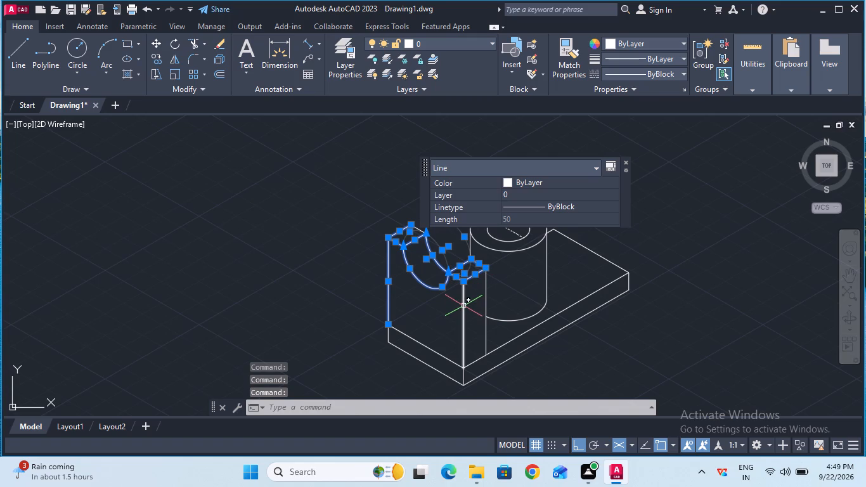
shift+click(463, 306)
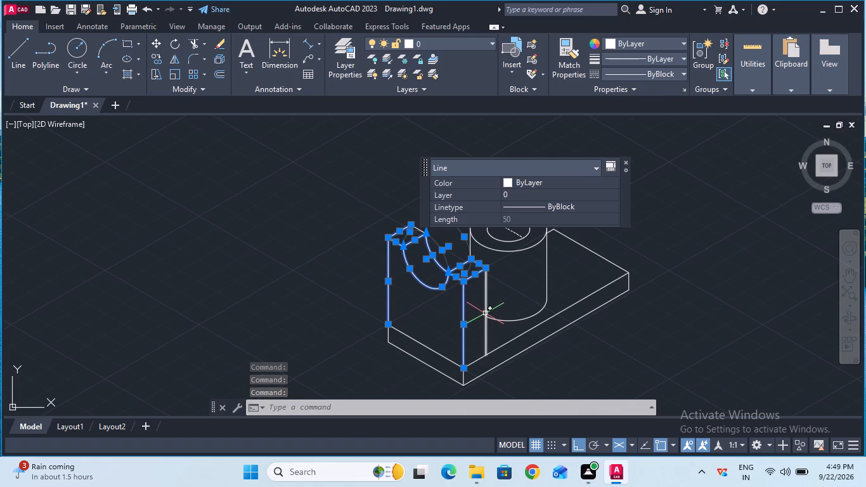
shift+click(485, 313)
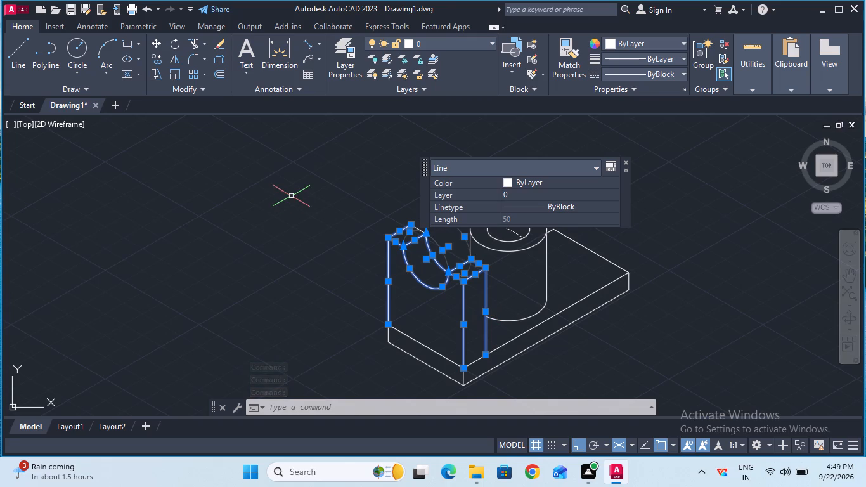
click(161, 63)
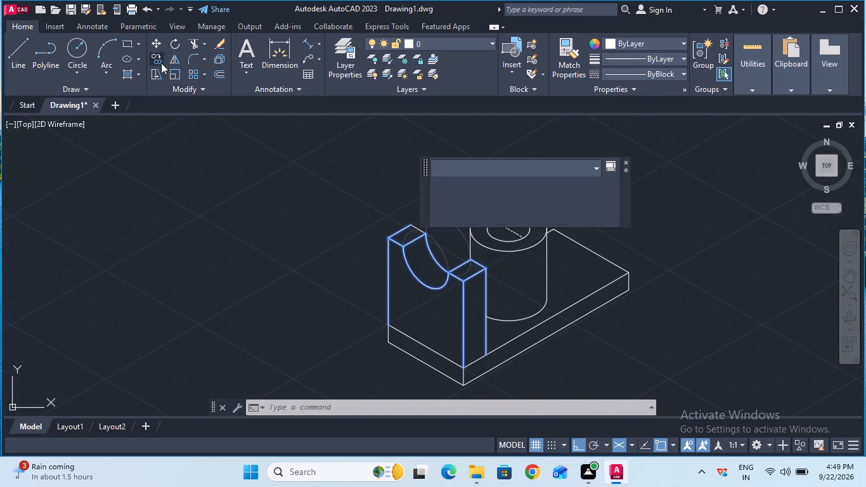
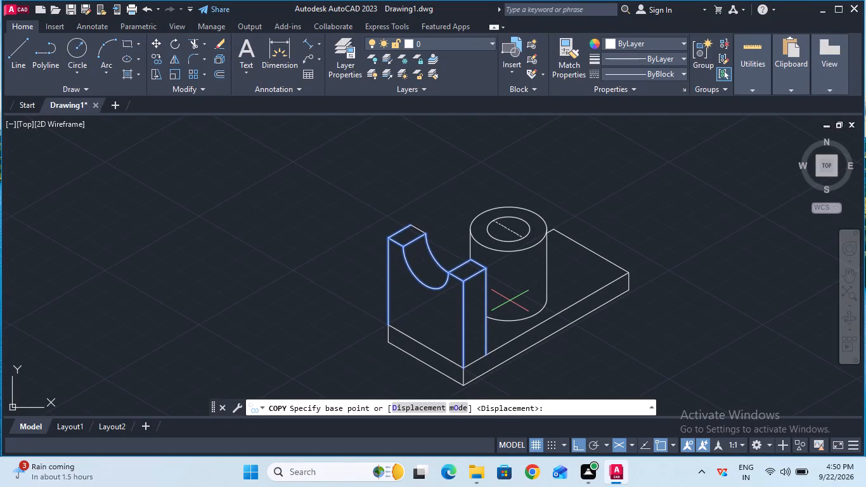
Place the copy of the notched upright 95 mm along the slab's length, at the slab's far end.
click(425, 348)
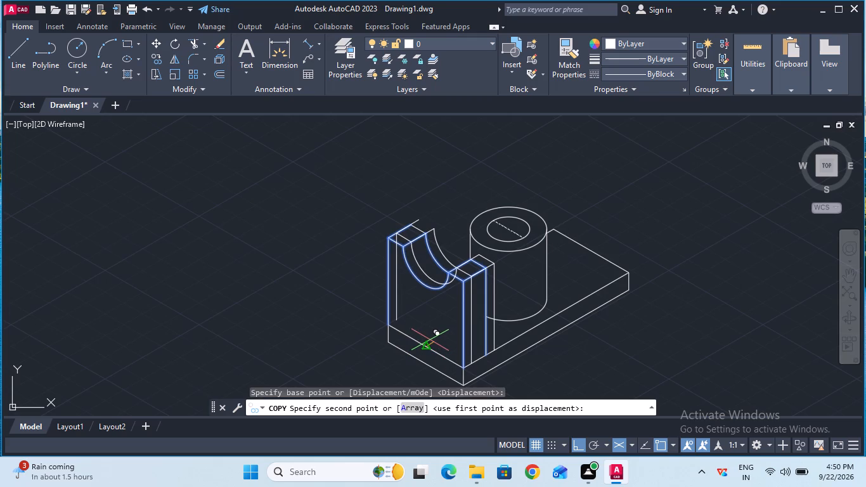
text(95)
key(Return)
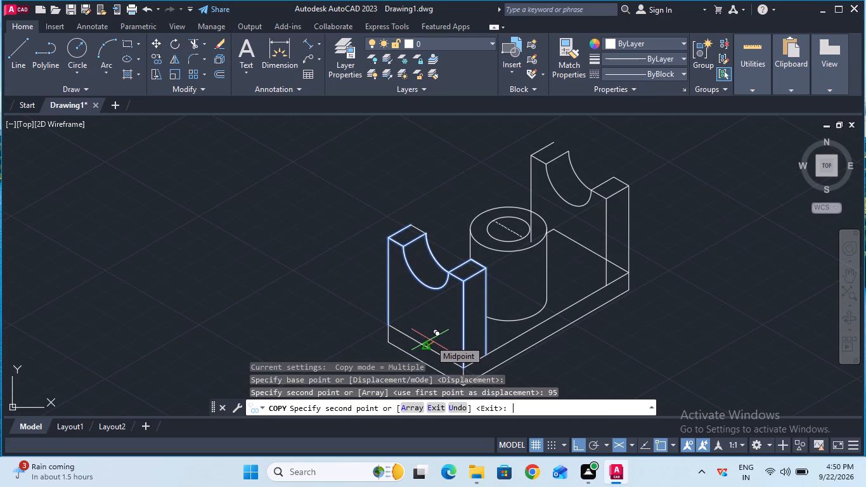
key(Escape)
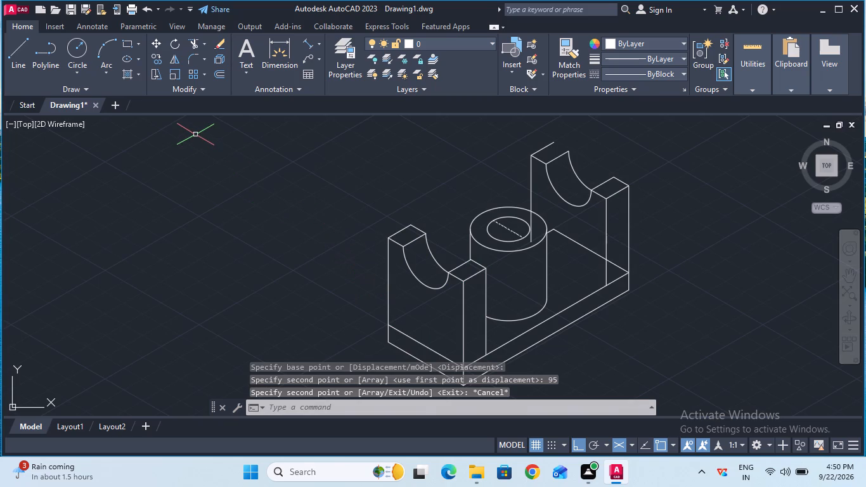
Draw a line closing the copied upright's rear top edge, from its outer corner to the notch arc's end.
click(23, 53)
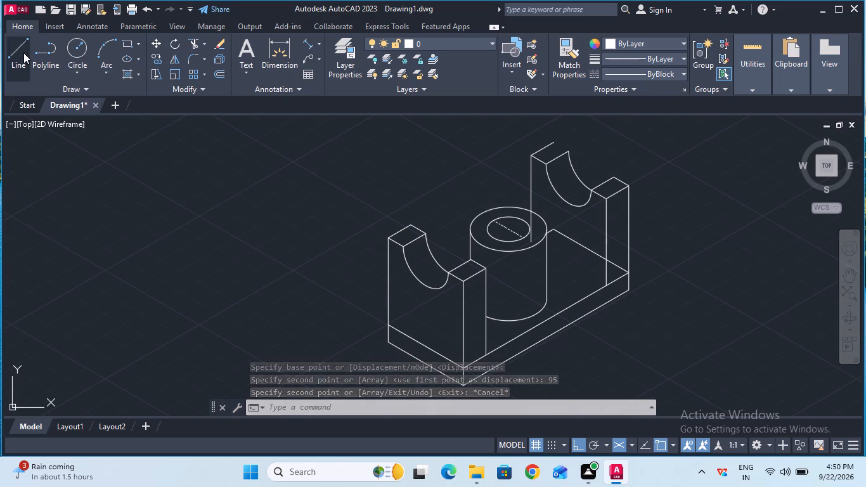
click(553, 142)
click(569, 152)
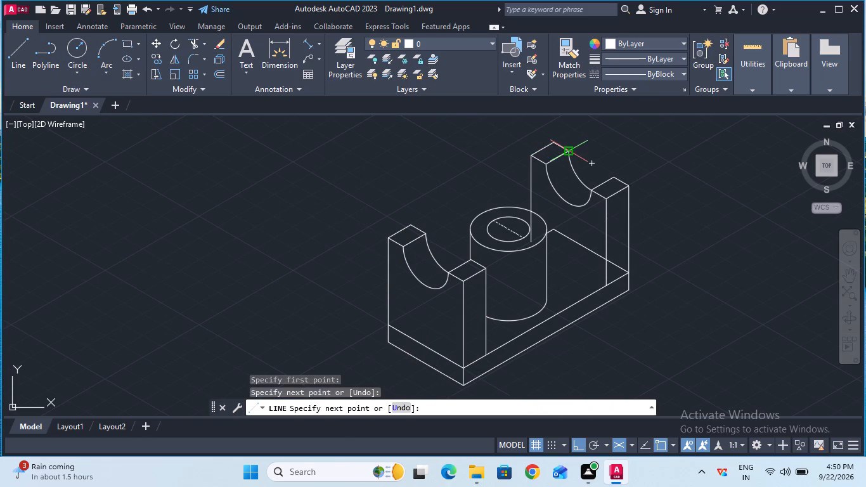
key(Escape)
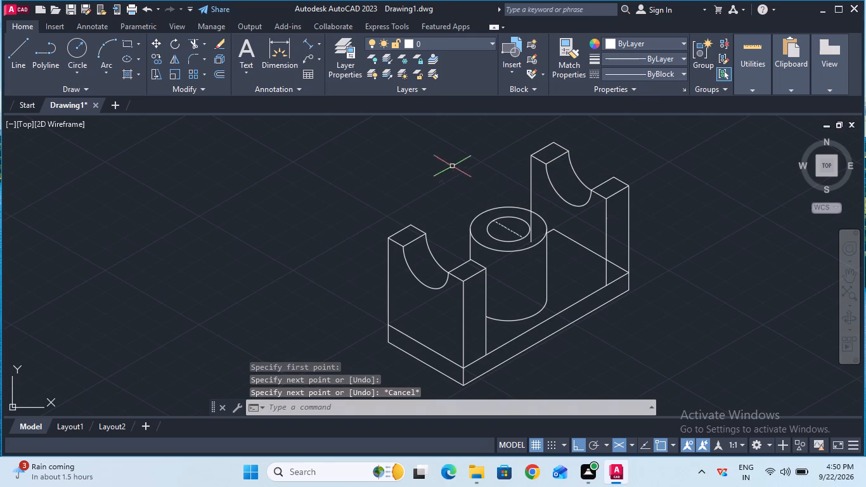
Trim the copied upright's vertical edge inside the cylinder top and the slab's rear top edges hidden by that upright.
click(194, 46)
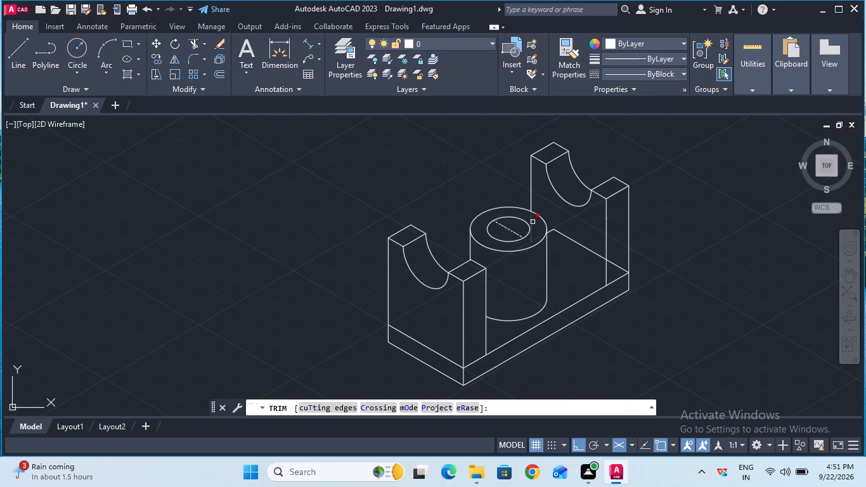
click(533, 222)
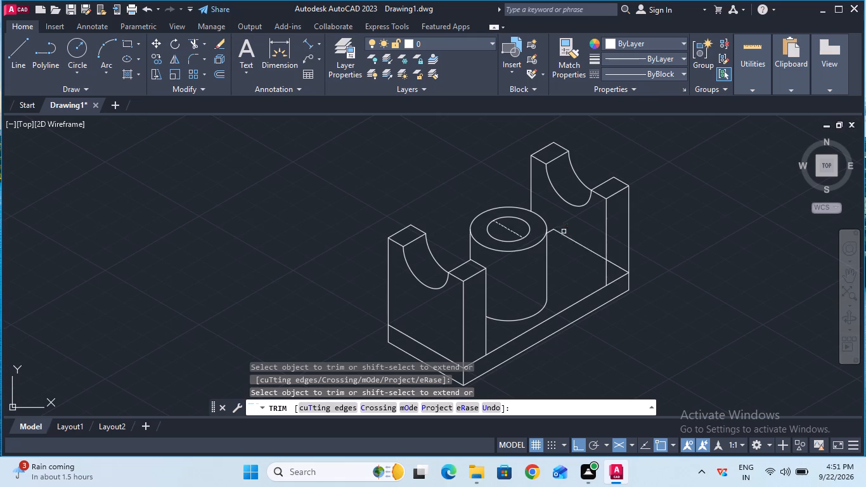
click(564, 234)
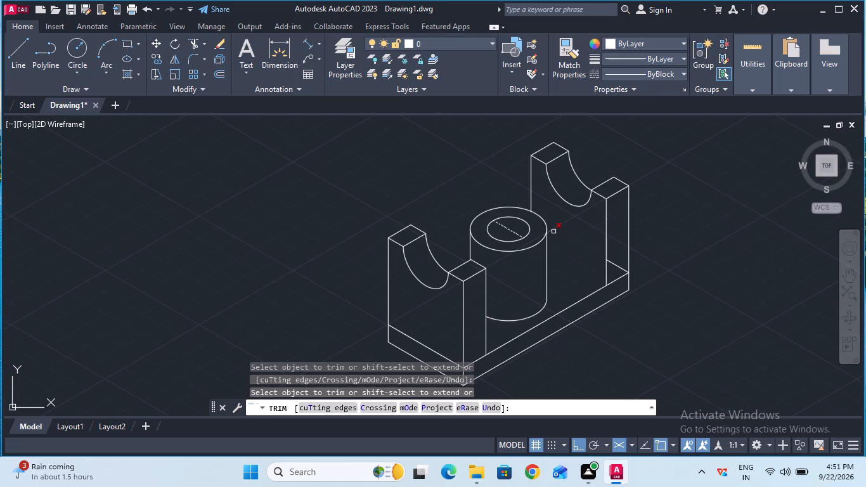
click(553, 231)
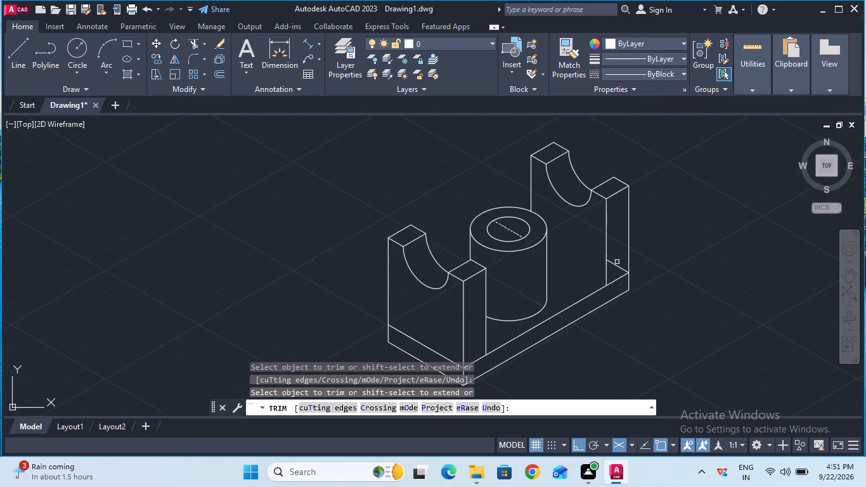
click(616, 265)
key(Escape)
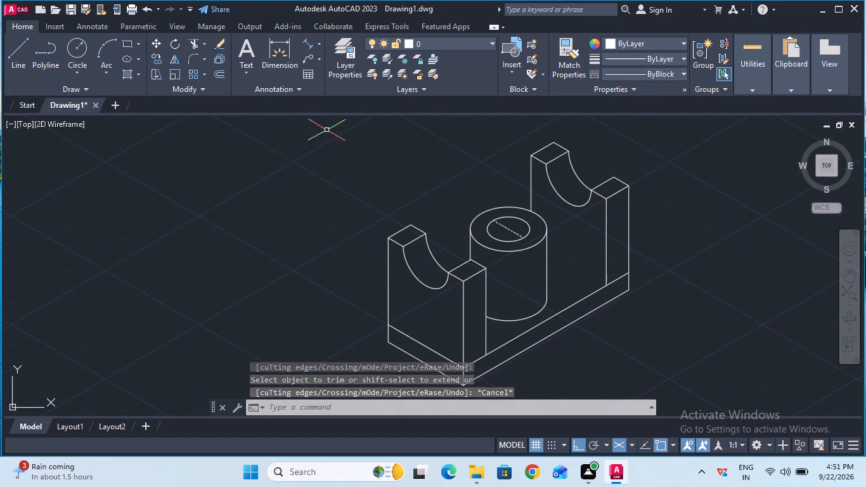
Draw a 23 mm line at 150° from the foot of the copied upright's front vertical edge, across the slab top.
click(29, 56)
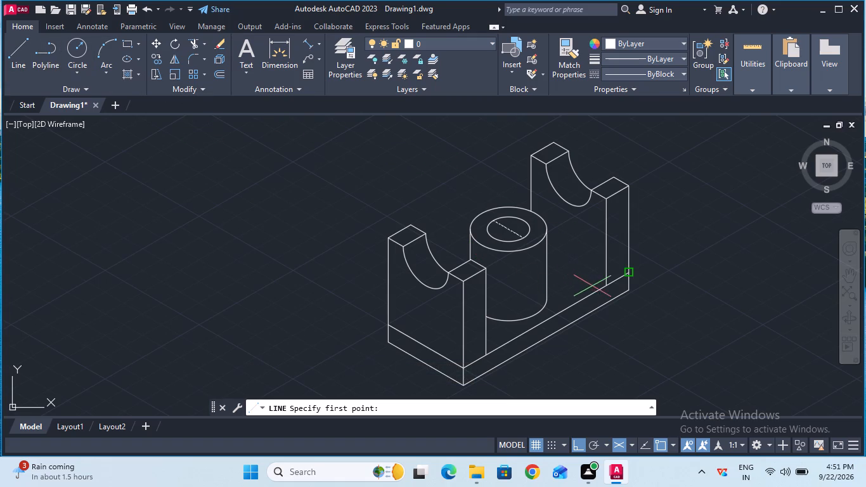
click(607, 286)
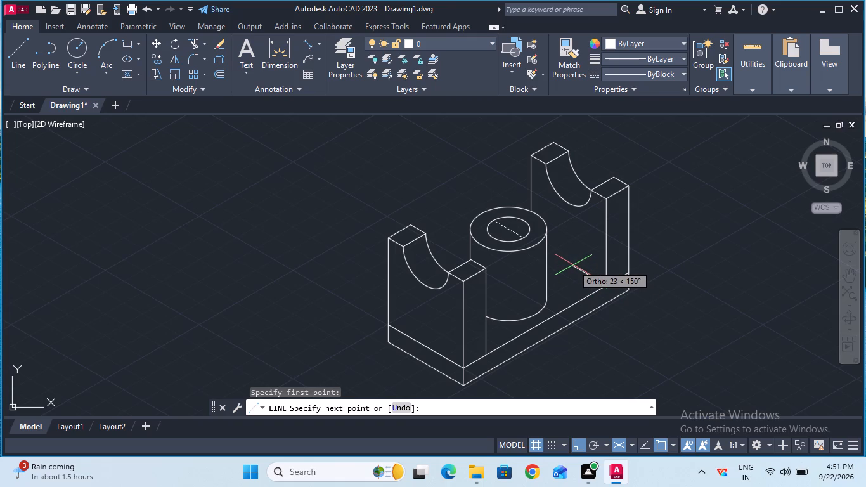
text(23)
key(Return)
key(Escape)
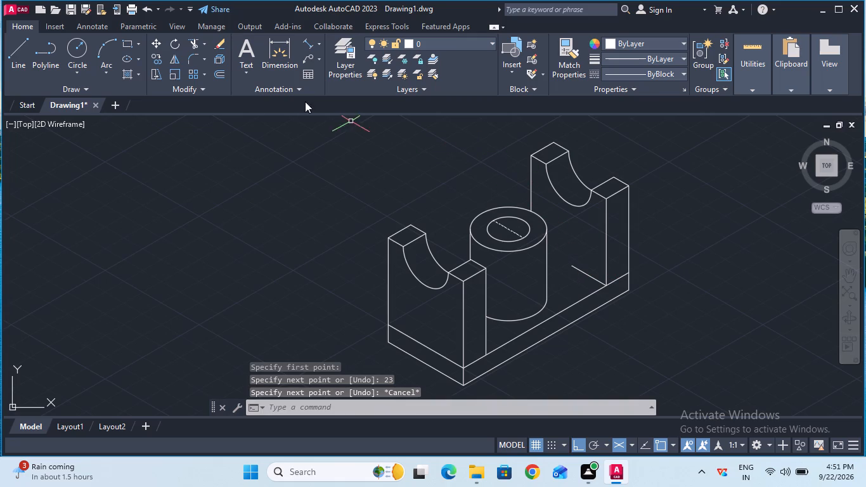
Extend the copied upright's base line to the cylinder's vertical edge.
click(204, 37)
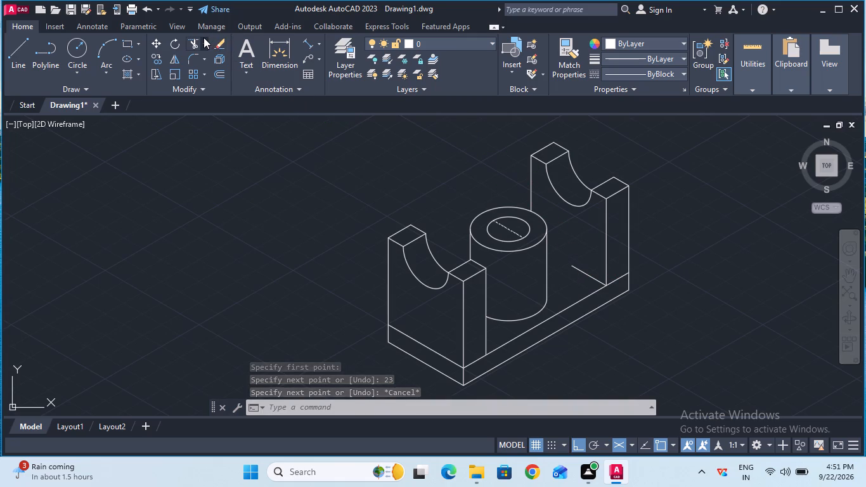
click(209, 86)
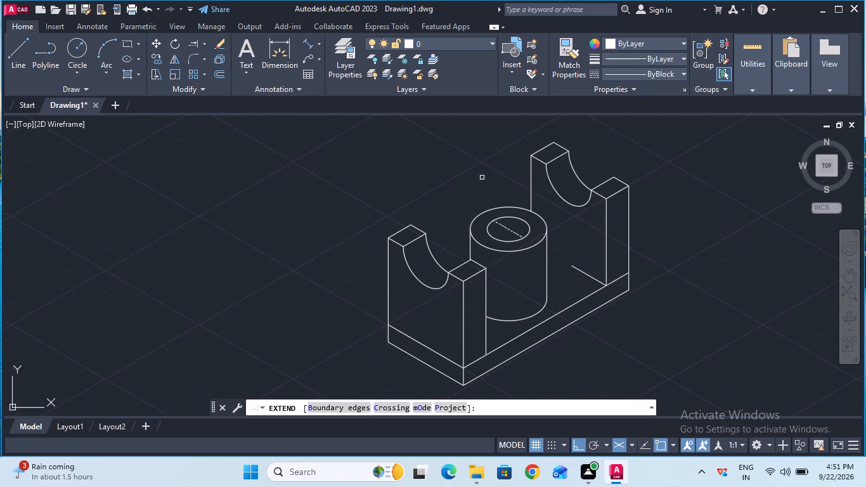
click(573, 266)
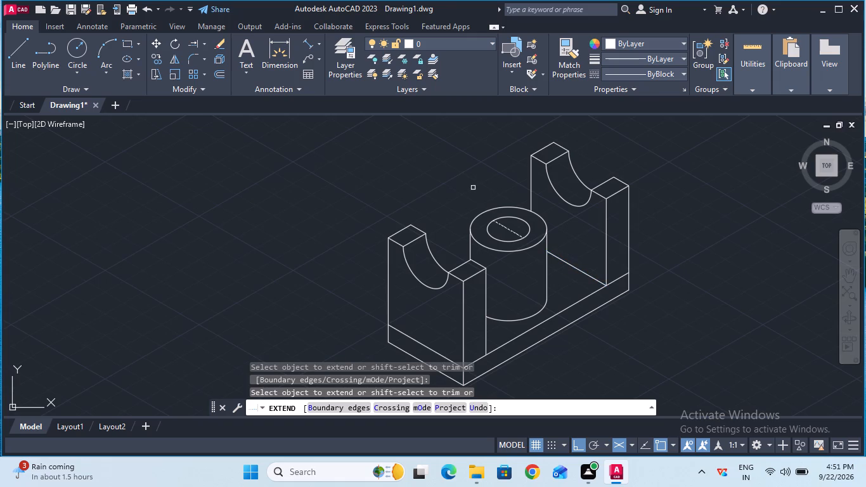
key(Escape)
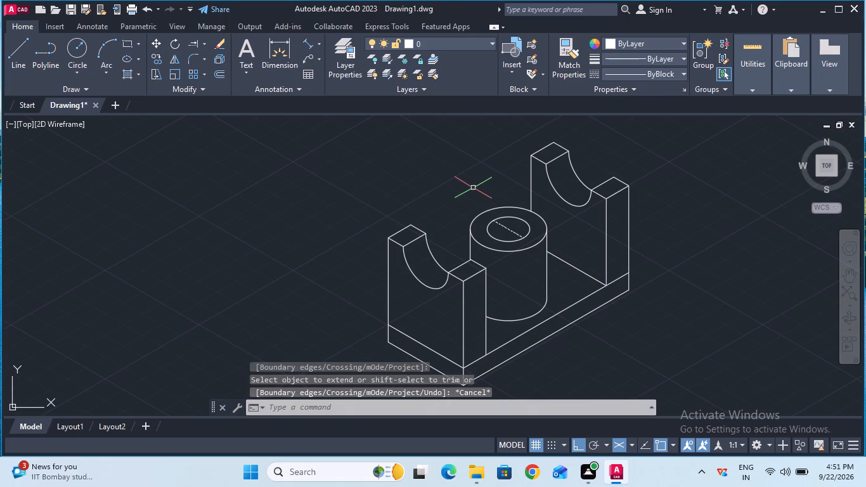
Trim the slab's top edge segments across the first upright's front face and beneath the side faces of both uprights.
click(204, 47)
click(216, 67)
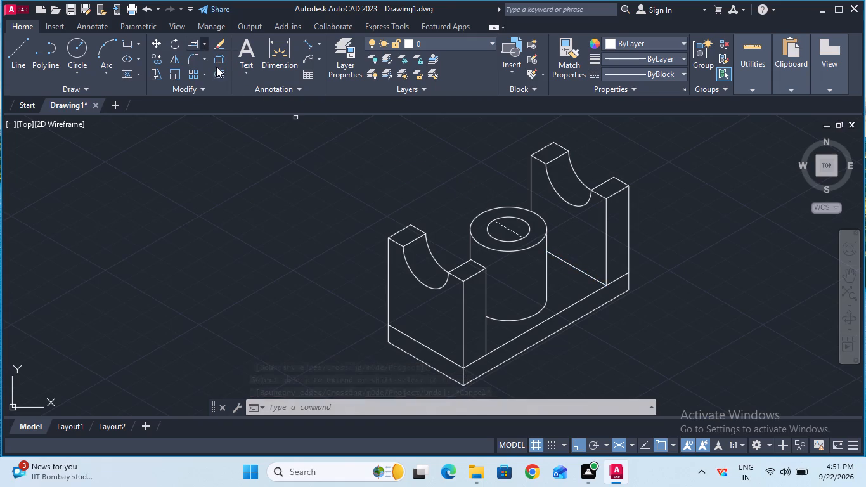
click(413, 341)
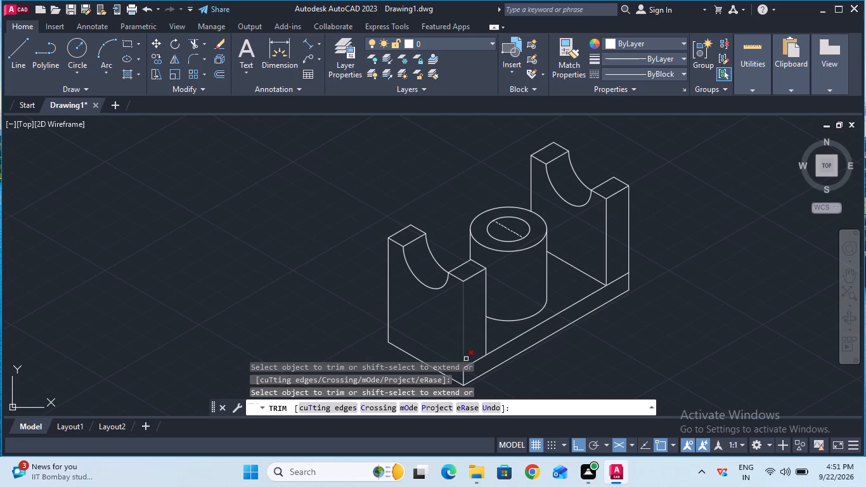
click(472, 361)
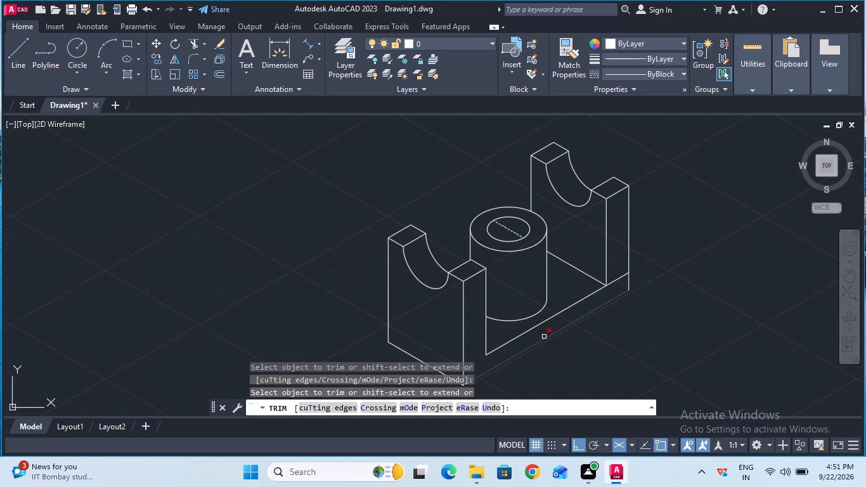
click(614, 280)
key(Escape)
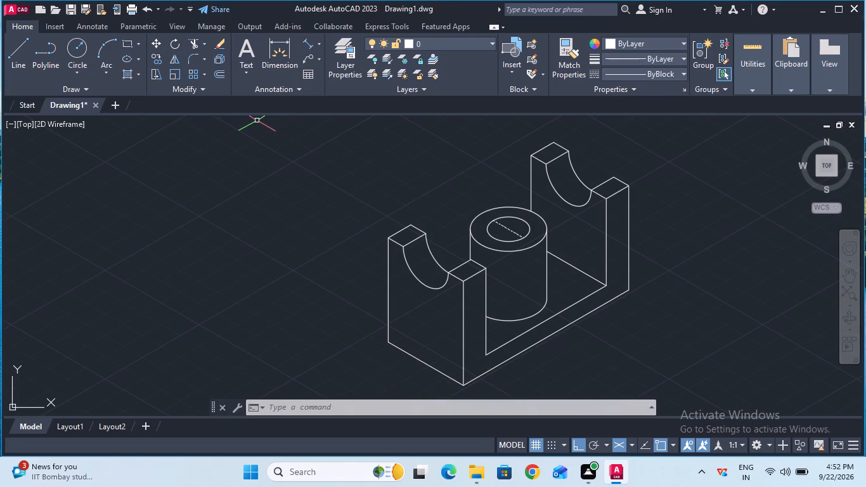
Delete the dashed centre line inside the cylinder's hole.
click(505, 224)
key(Delete)
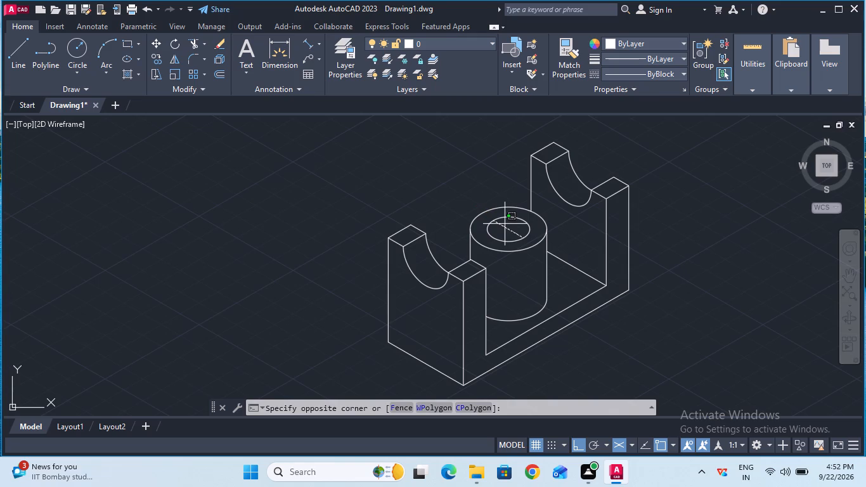
click(508, 229)
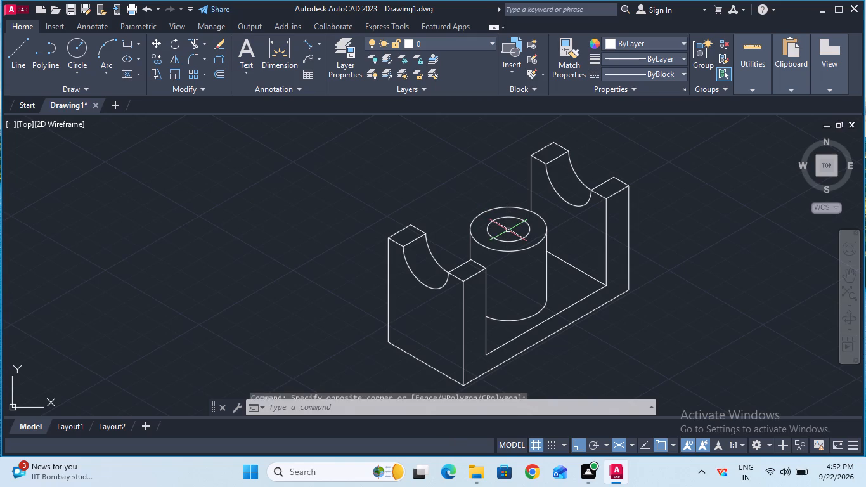
click(509, 229)
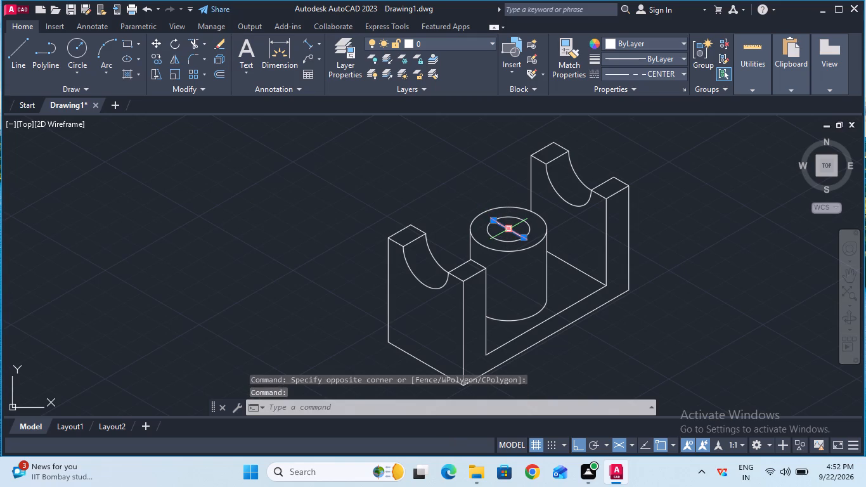
key(Delete)
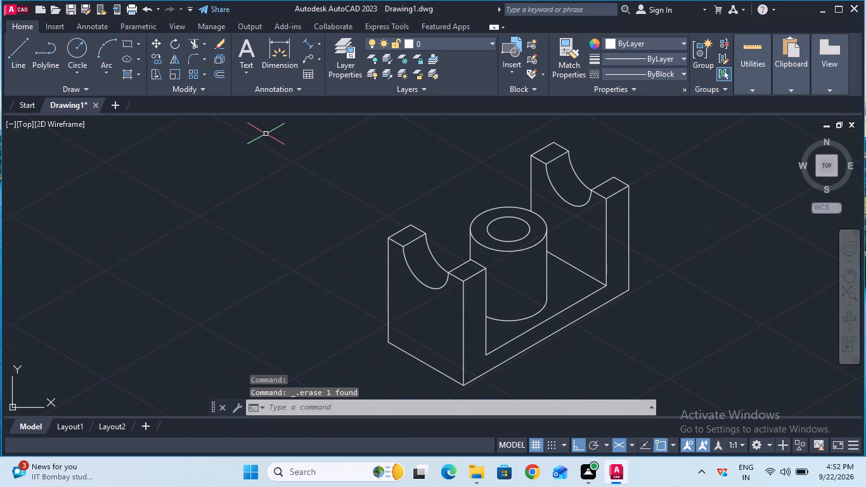
Select the whole isometric figure and apply Join to its objects.
click(265, 131)
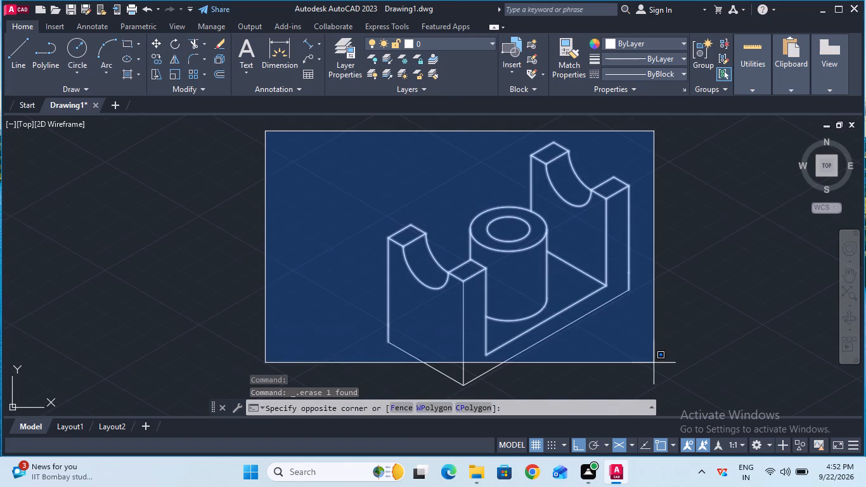
click(656, 389)
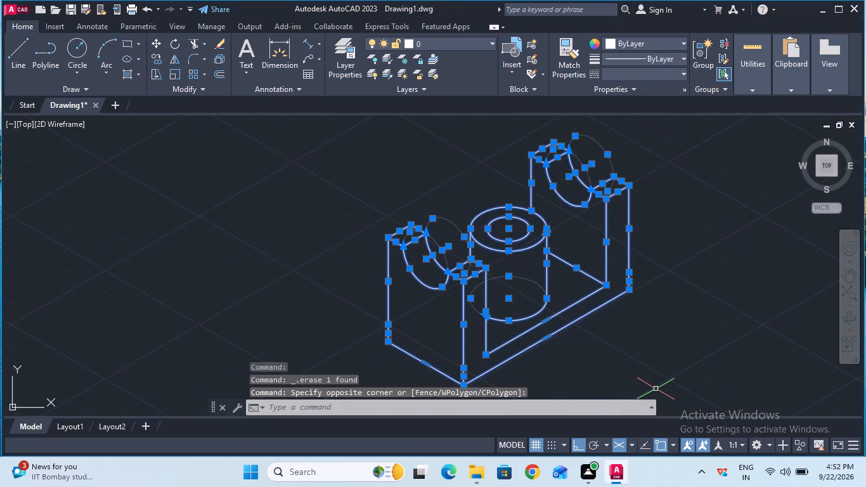
text(joi)
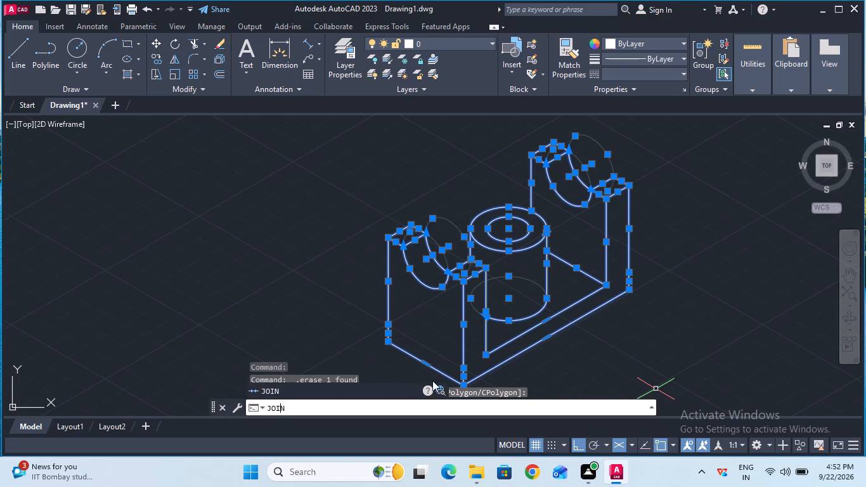
double_click(375, 387)
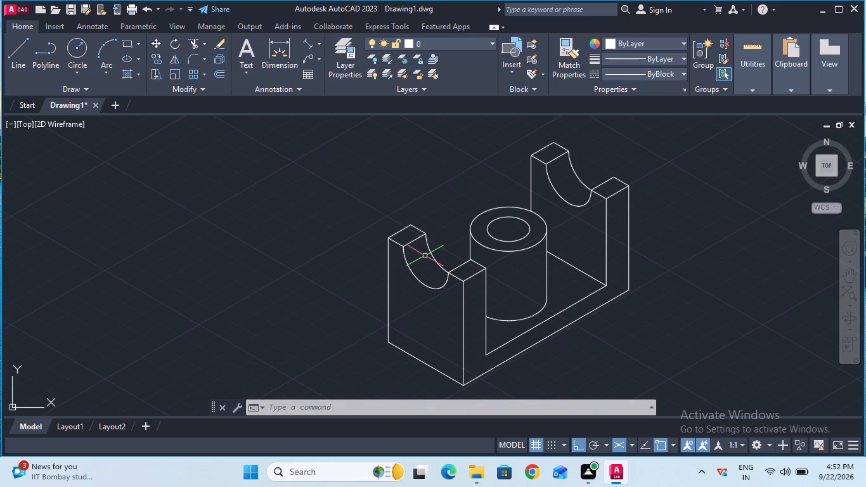
Add an aligned dimension along the slab's long bottom edge, placing the dimension line just outside the figure.
double_click(307, 47)
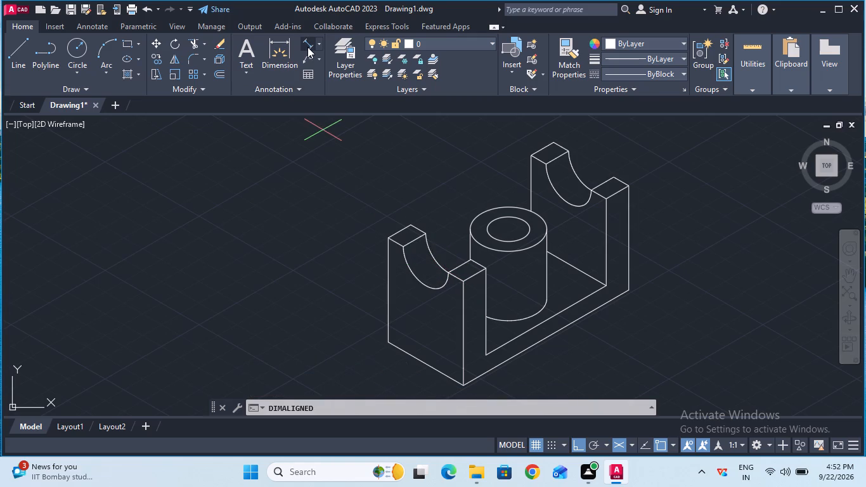
click(462, 389)
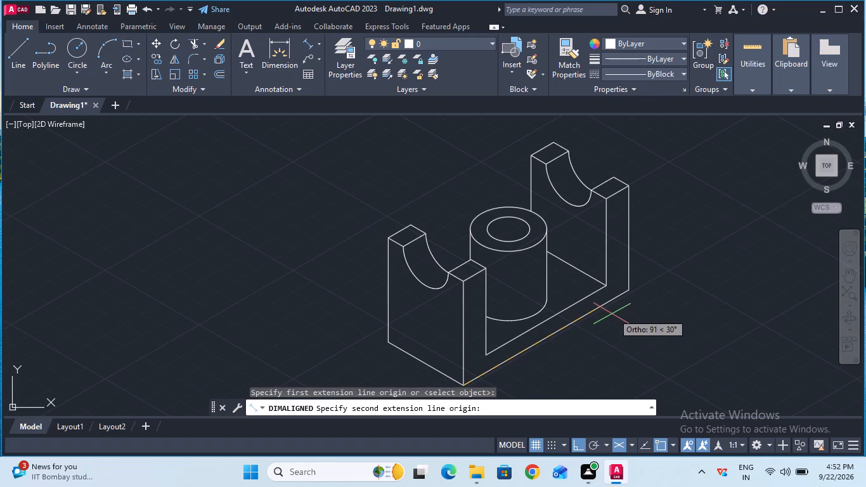
double_click(635, 292)
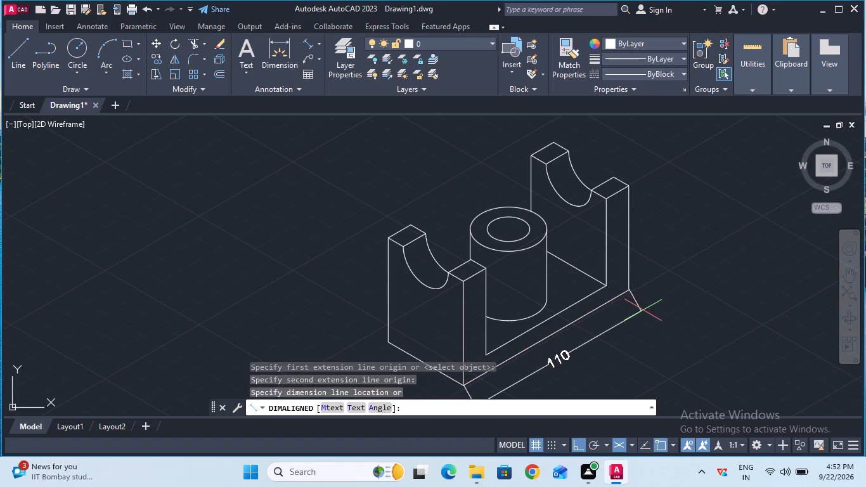
click(643, 310)
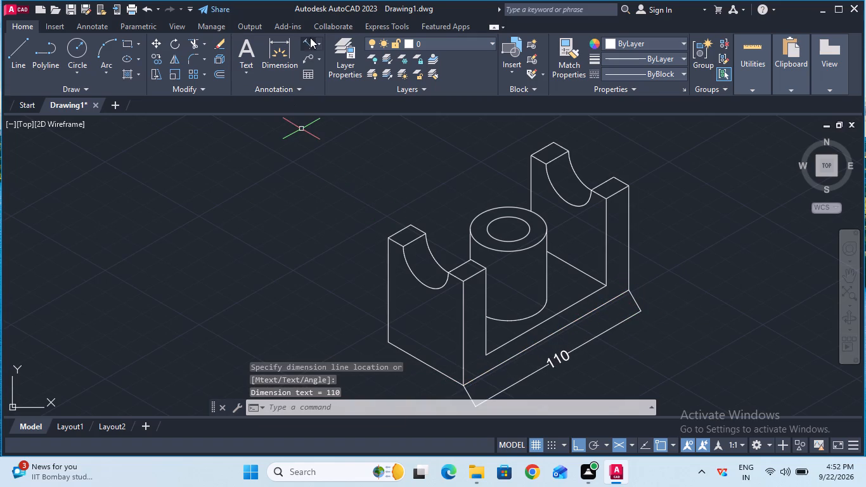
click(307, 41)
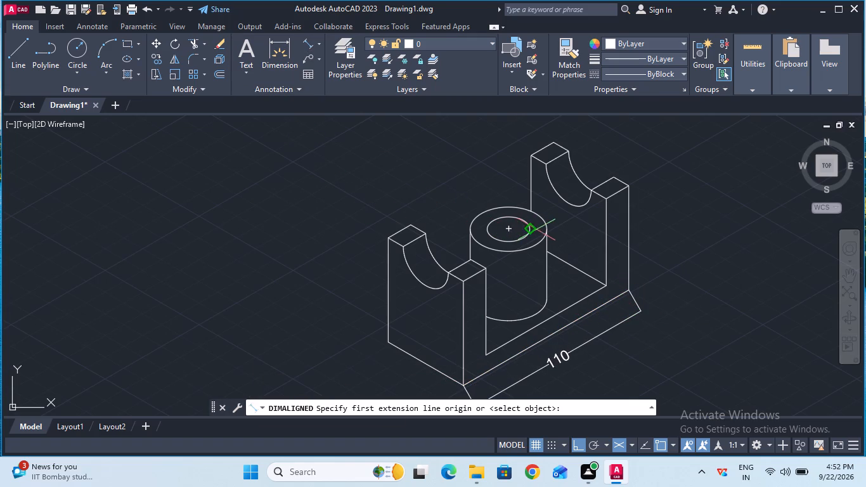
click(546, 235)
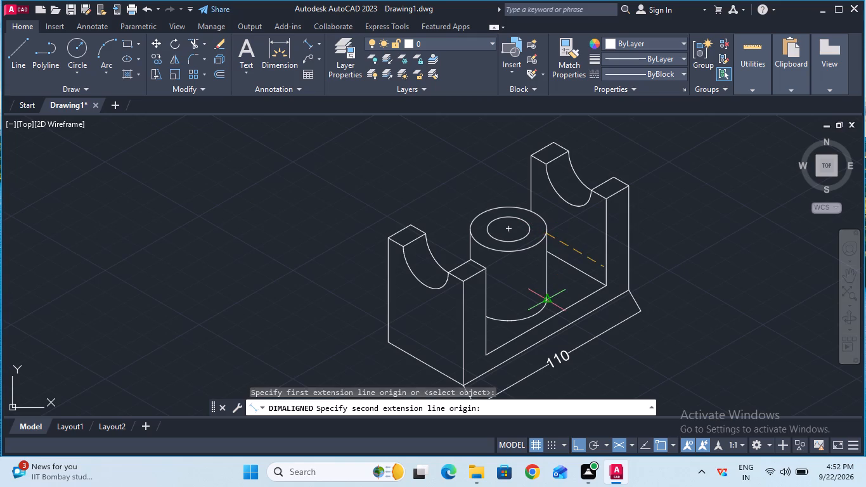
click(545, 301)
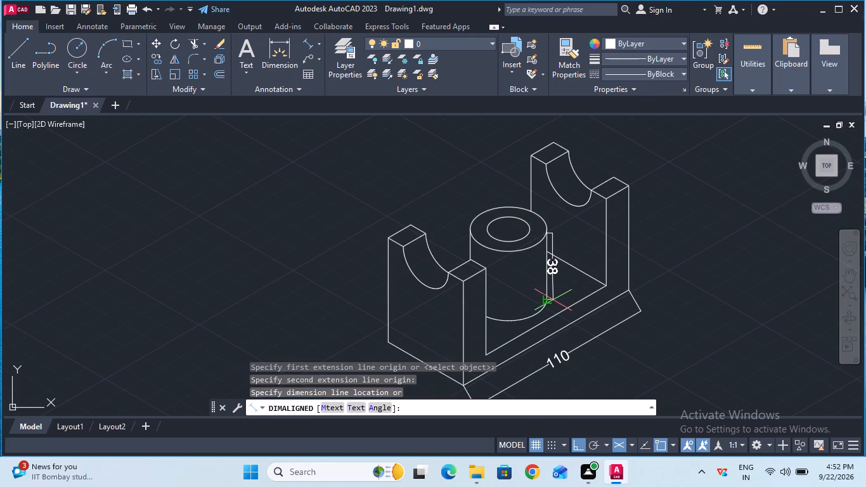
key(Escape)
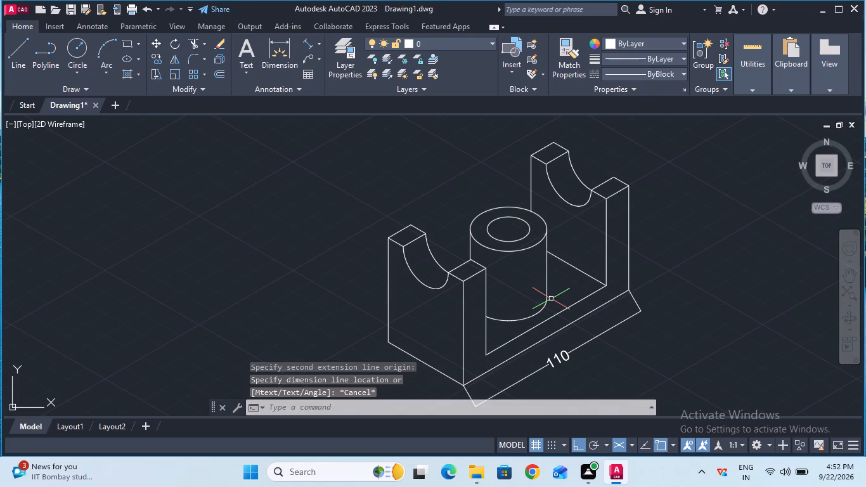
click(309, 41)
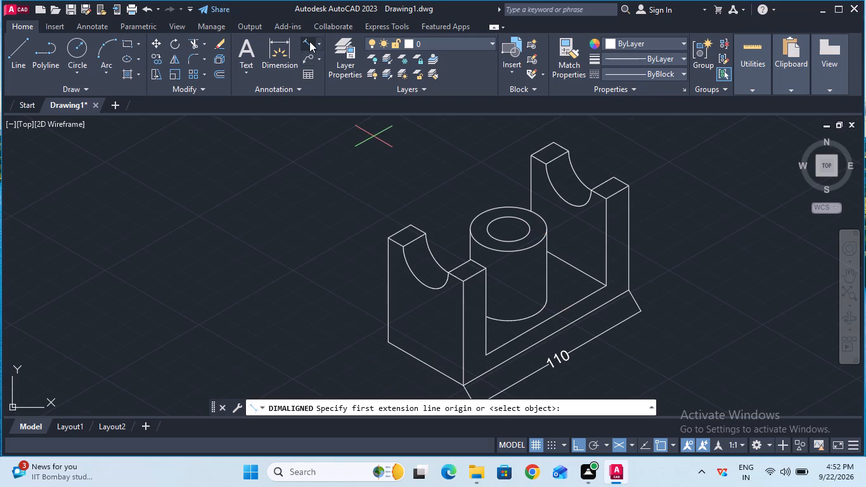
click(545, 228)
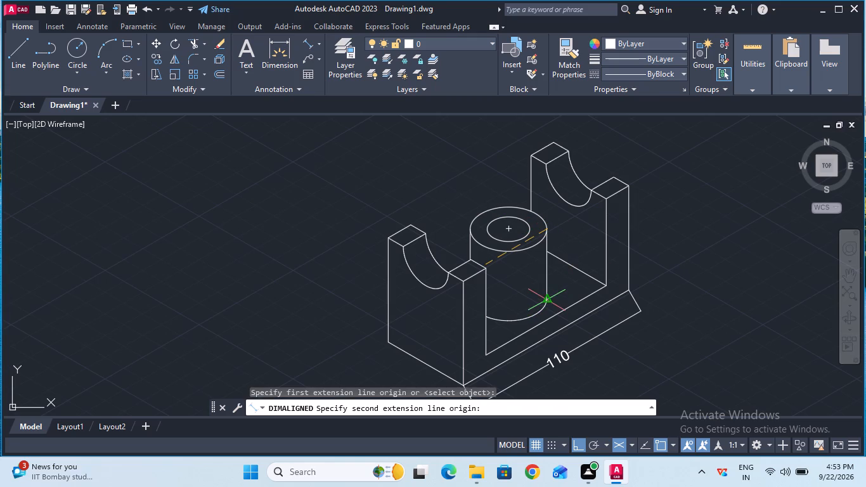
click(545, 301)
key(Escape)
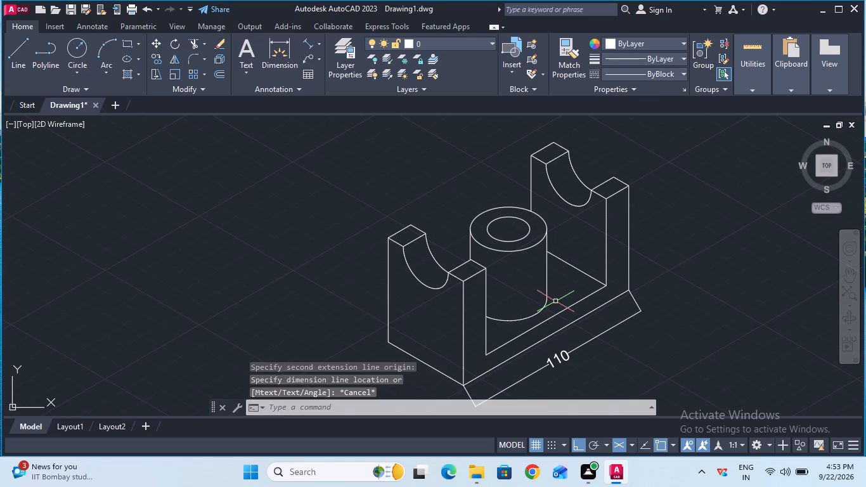
Trim the short stray segment where the cylinder's top ellipse meets its vertical edge on the second upright's side.
ctrl+scroll(555, 301, up, 2)
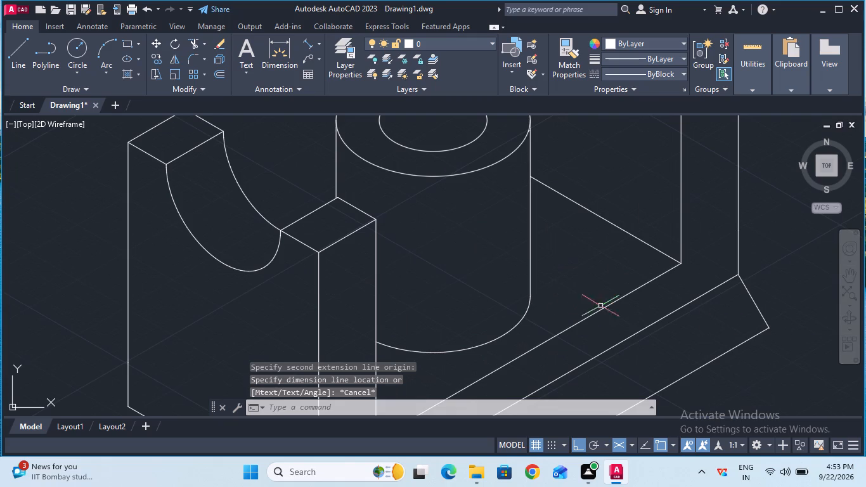
click(849, 278)
drag(737, 294, 737, 331)
key(Escape)
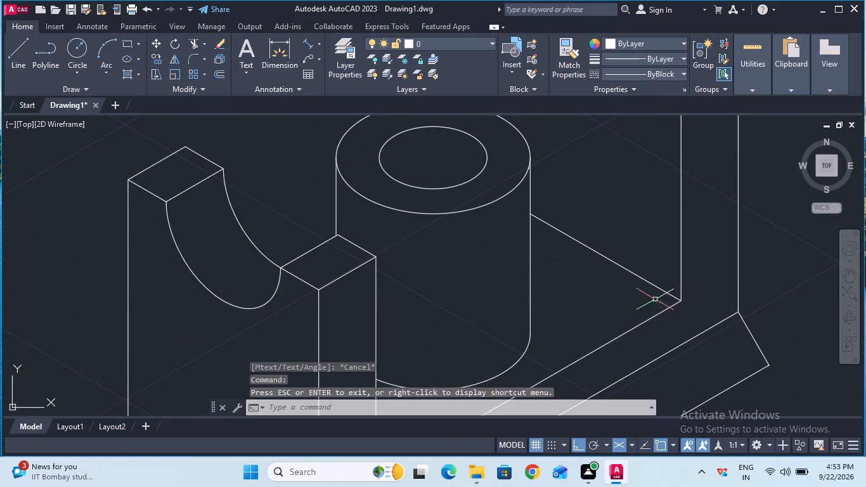
ctrl+scroll(522, 201, up, 1)
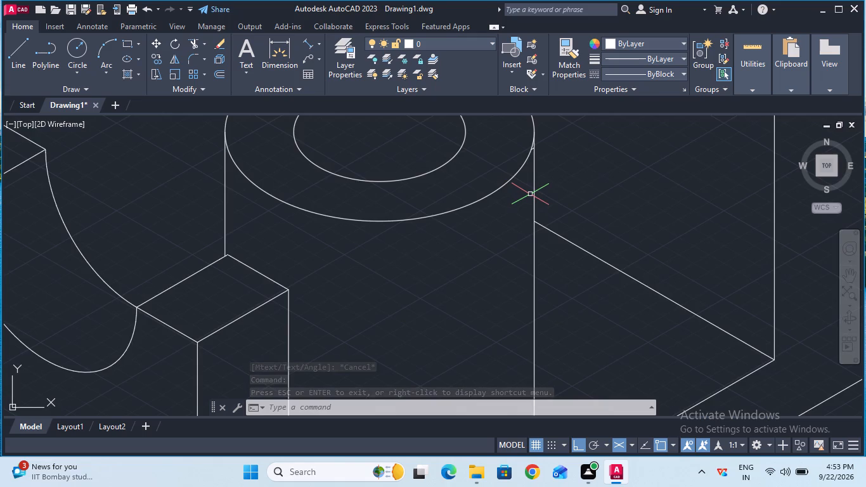
ctrl+scroll(530, 194, up, 1)
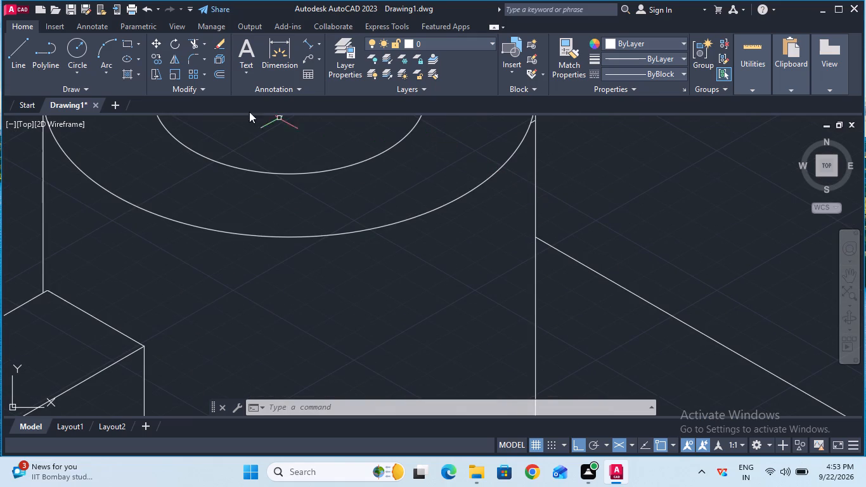
click(195, 48)
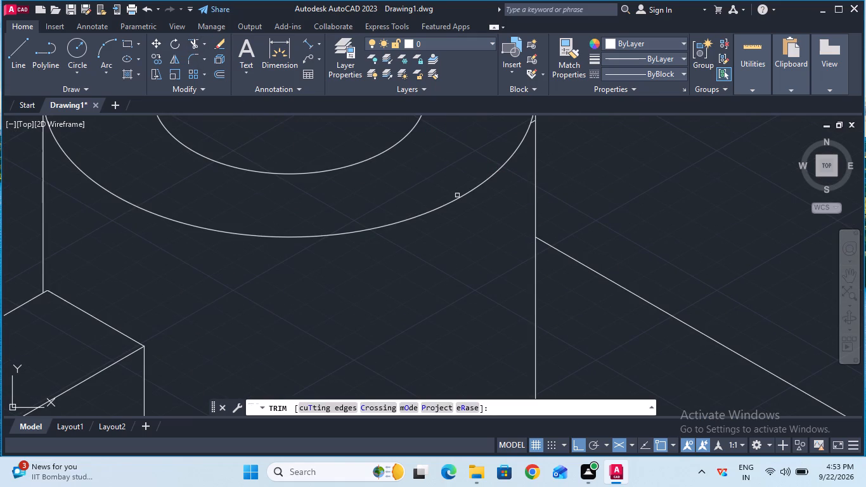
click(533, 124)
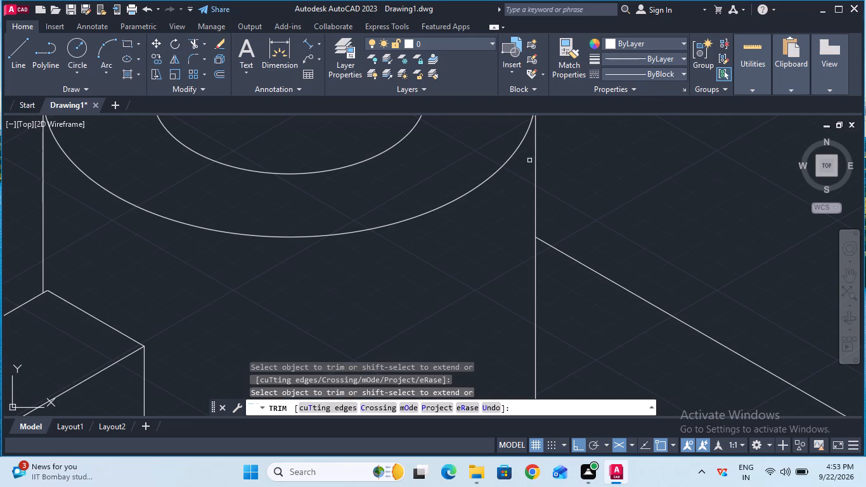
key(Escape)
Add an aligned dimension for the cylinder's height along its vertical edge, placed between the cylinder and the second upright.
click(844, 278)
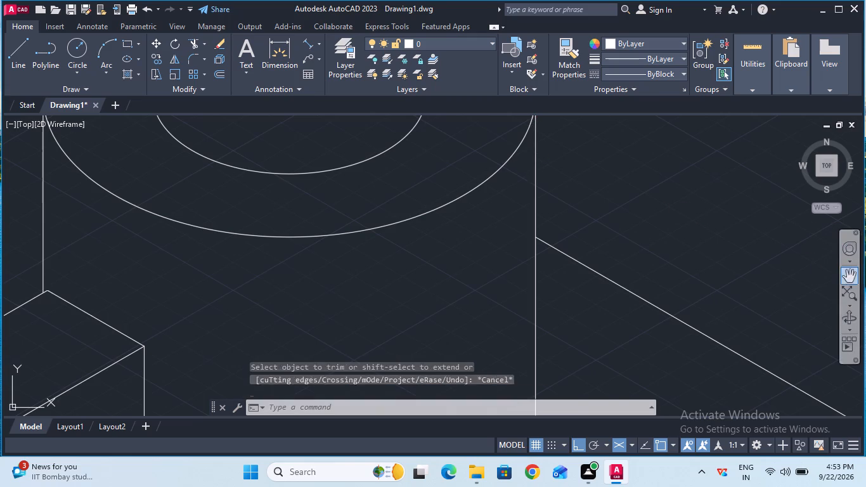
drag(687, 215, 675, 297)
key(Escape)
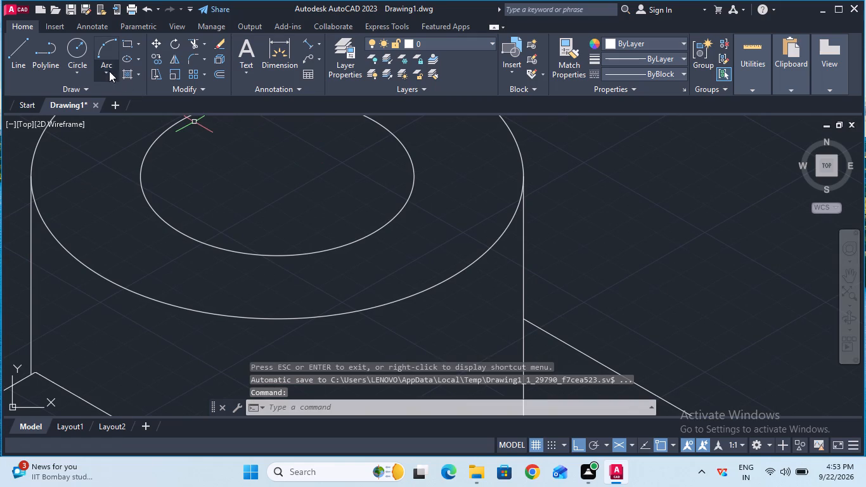
click(306, 41)
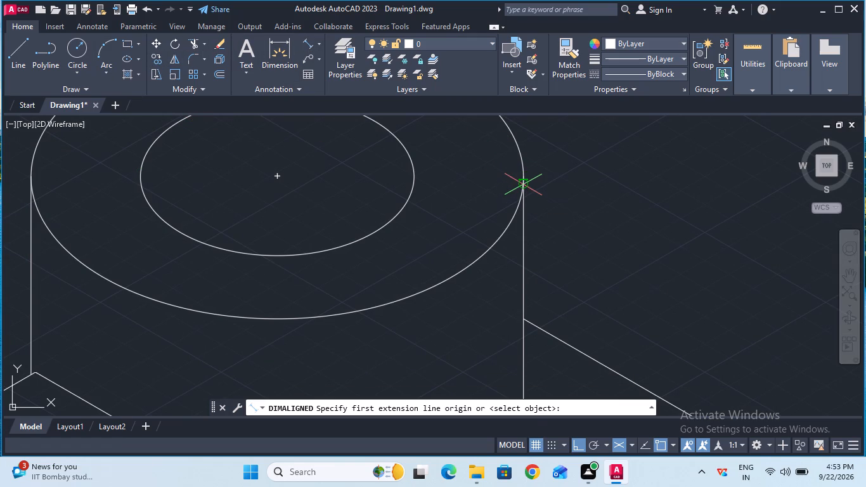
click(522, 186)
ctrl+scroll(522, 186, down, 2)
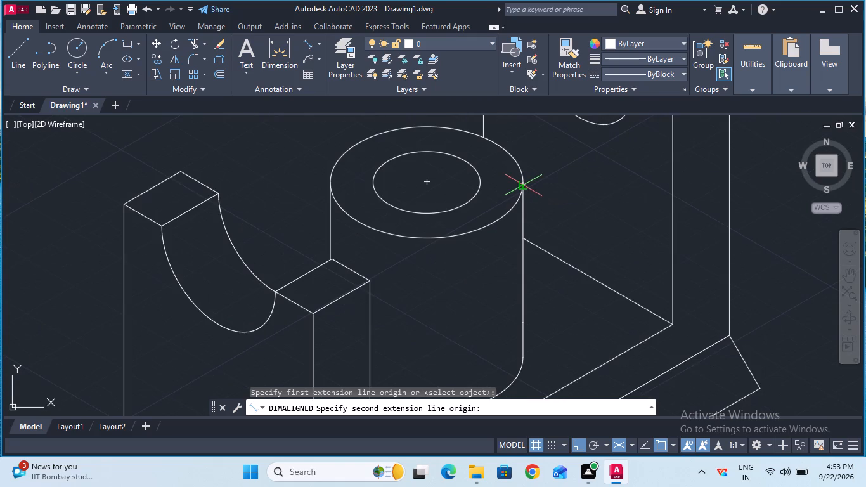
click(523, 359)
click(560, 348)
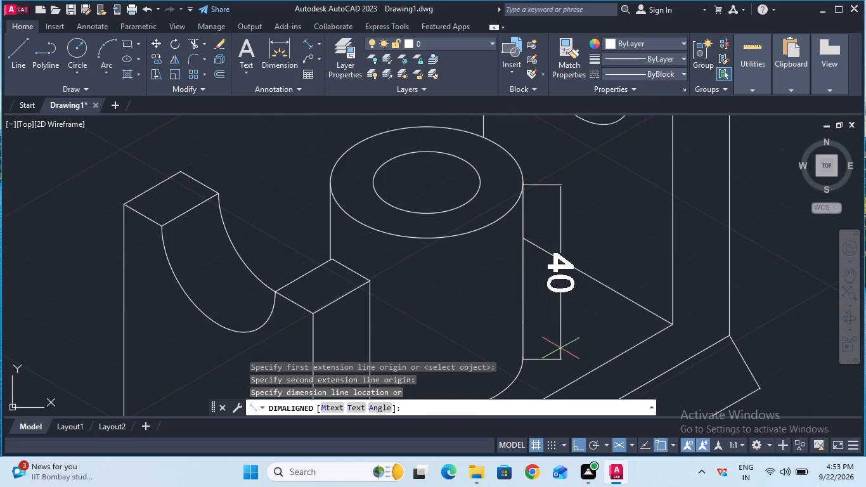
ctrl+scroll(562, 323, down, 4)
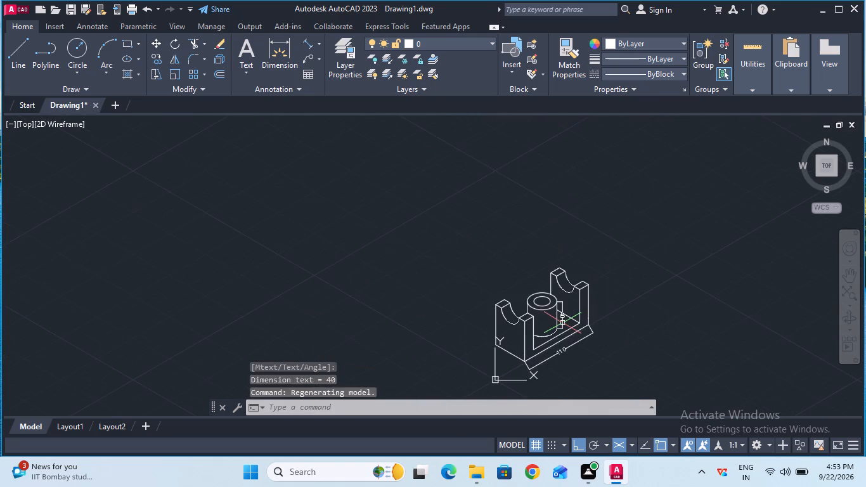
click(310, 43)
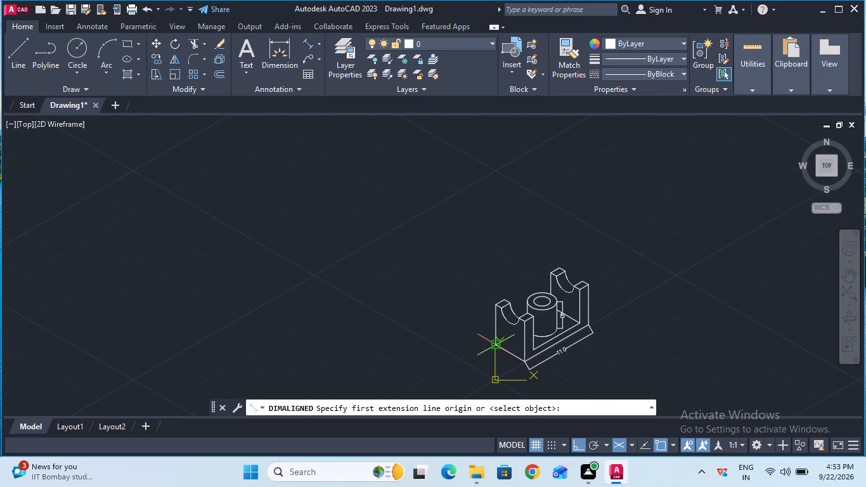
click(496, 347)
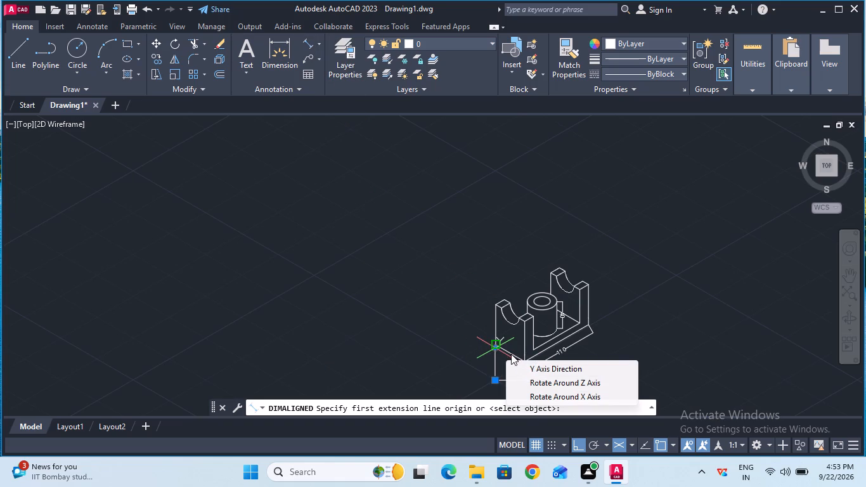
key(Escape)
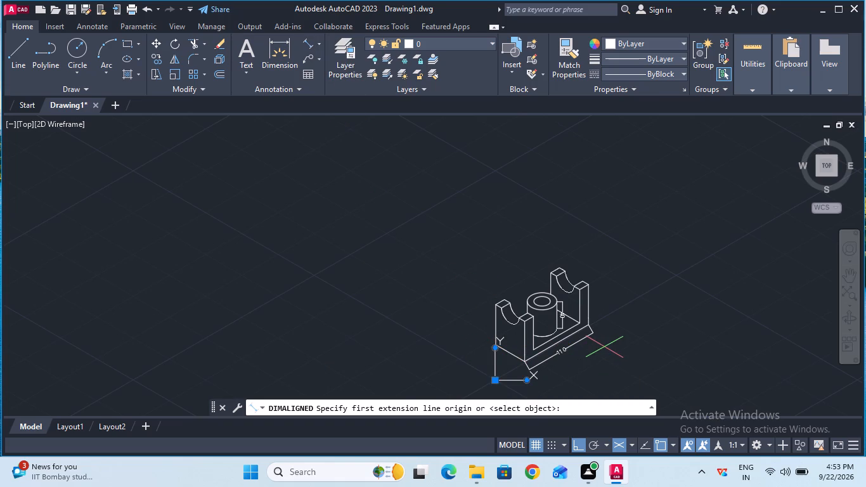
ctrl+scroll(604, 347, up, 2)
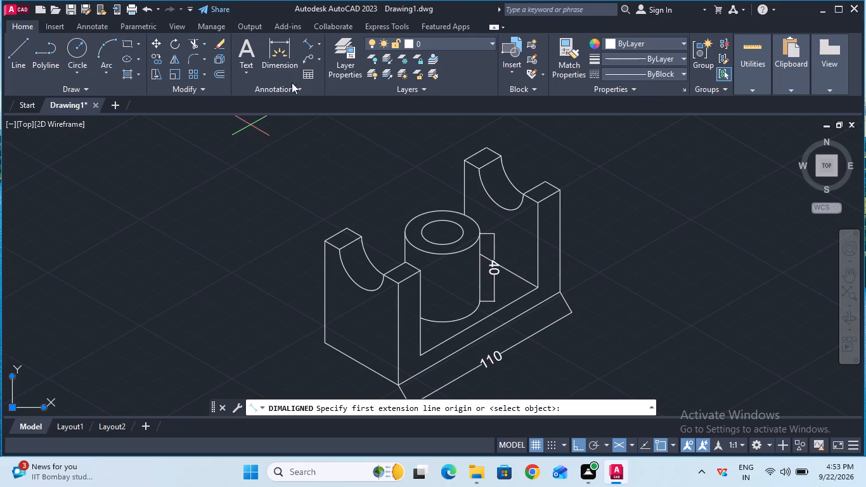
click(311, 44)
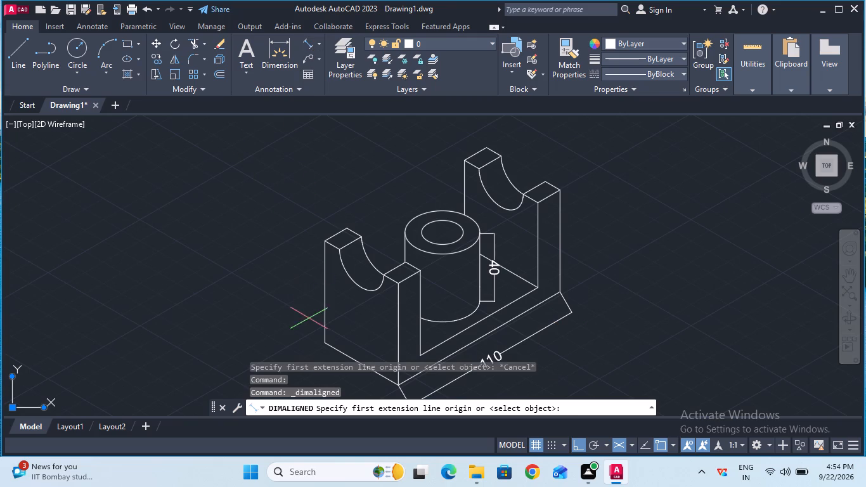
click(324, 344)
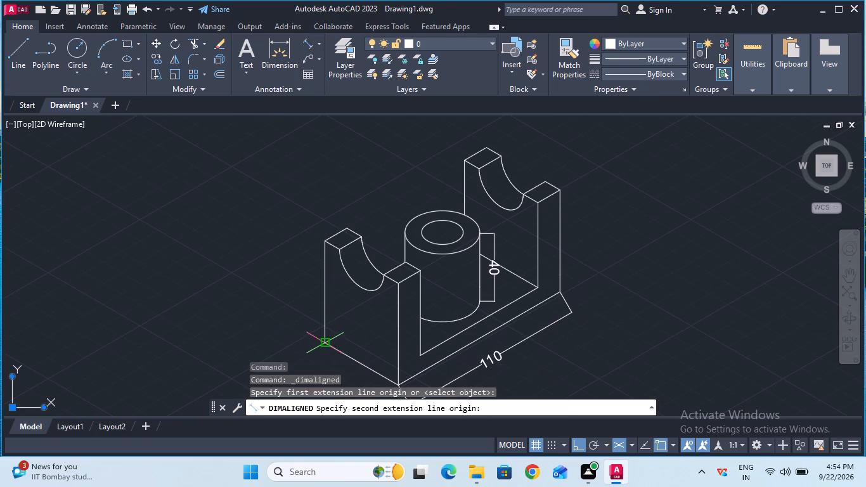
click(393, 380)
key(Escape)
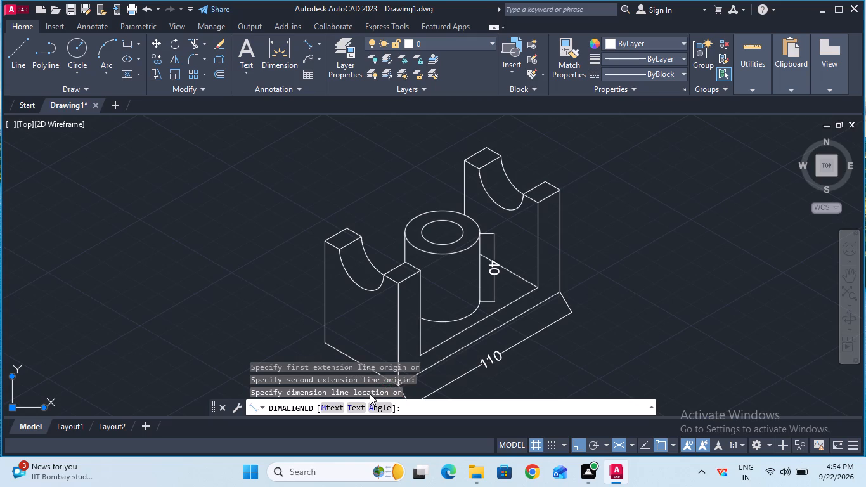
Add an aligned dimension along the slab's short bottom edge under the first upright, placing the dimension line just outside the figure.
click(842, 282)
drag(577, 332, 590, 252)
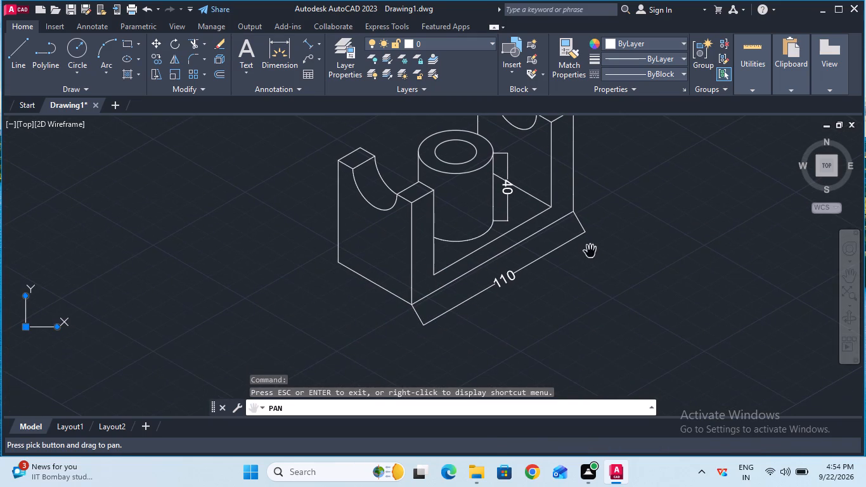
key(Escape)
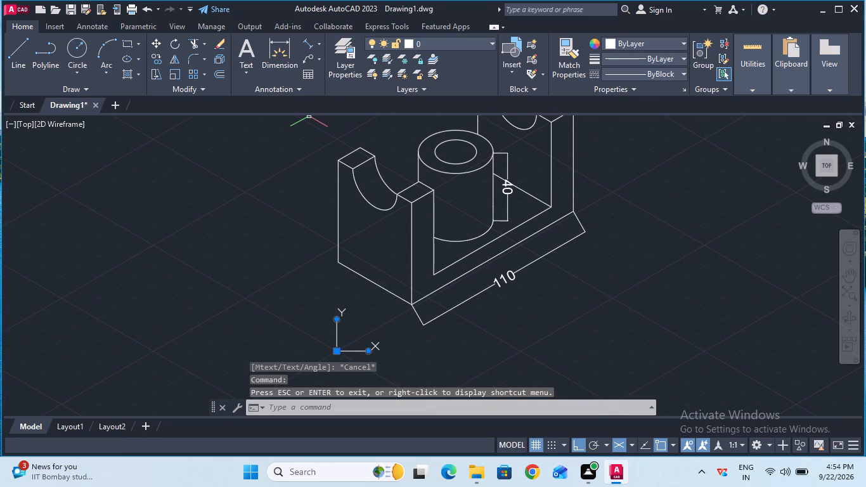
click(307, 44)
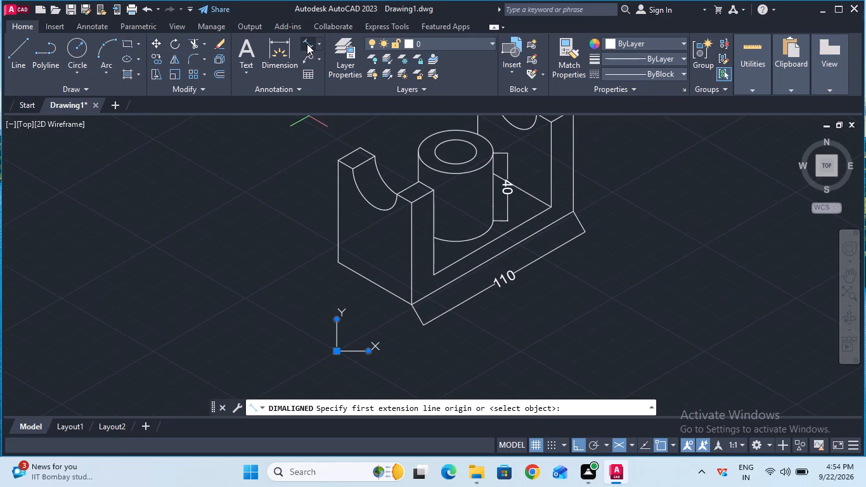
click(336, 264)
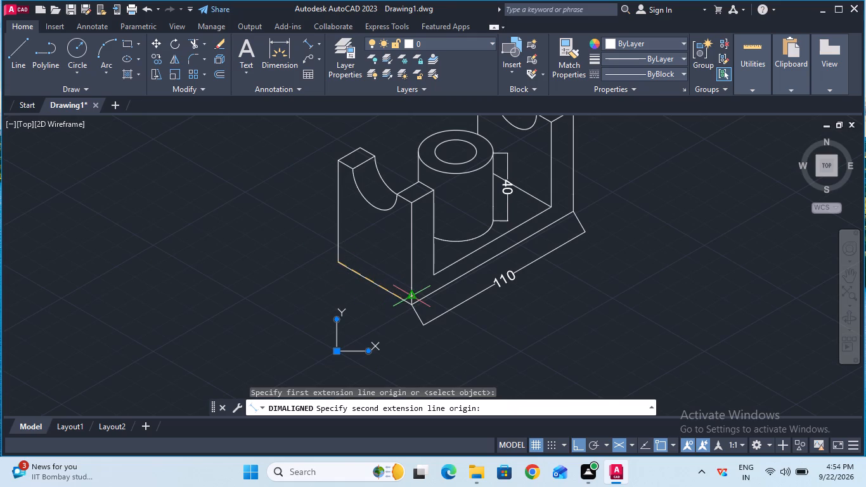
click(410, 306)
click(397, 321)
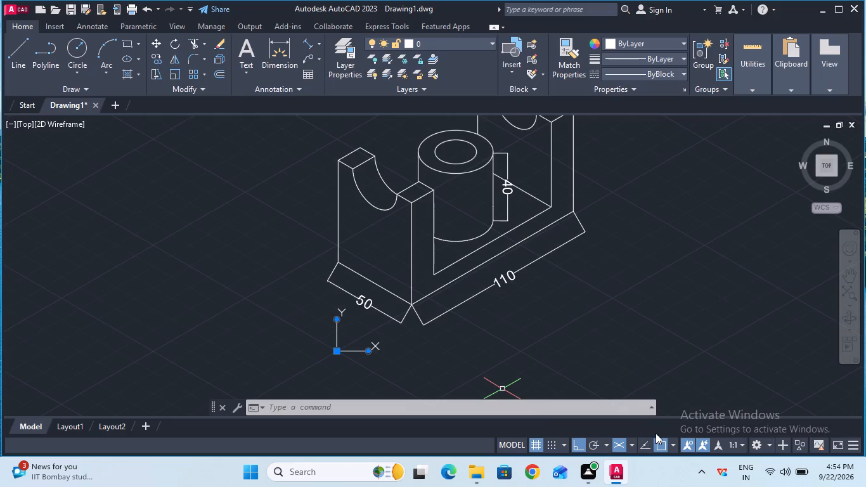
Add an aligned dimension to the short top edge between the first upright's outer corner and its notch, placed just below the edge.
click(851, 278)
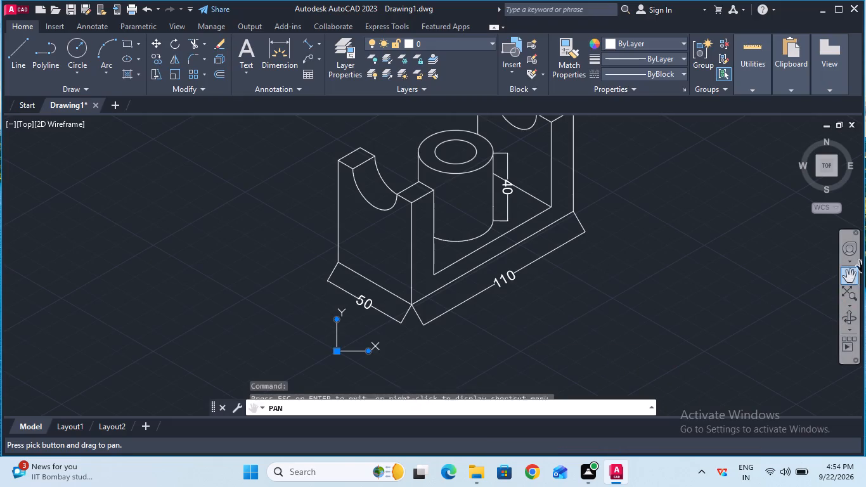
drag(751, 266, 754, 315)
key(Escape)
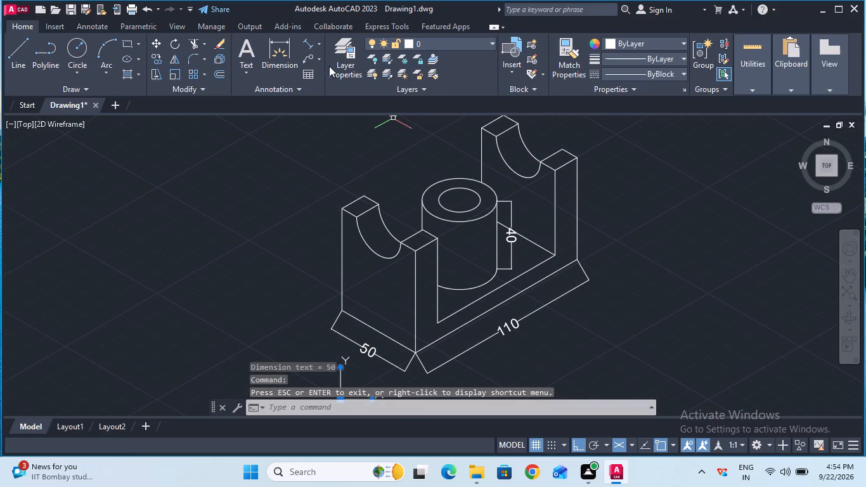
click(308, 46)
click(338, 207)
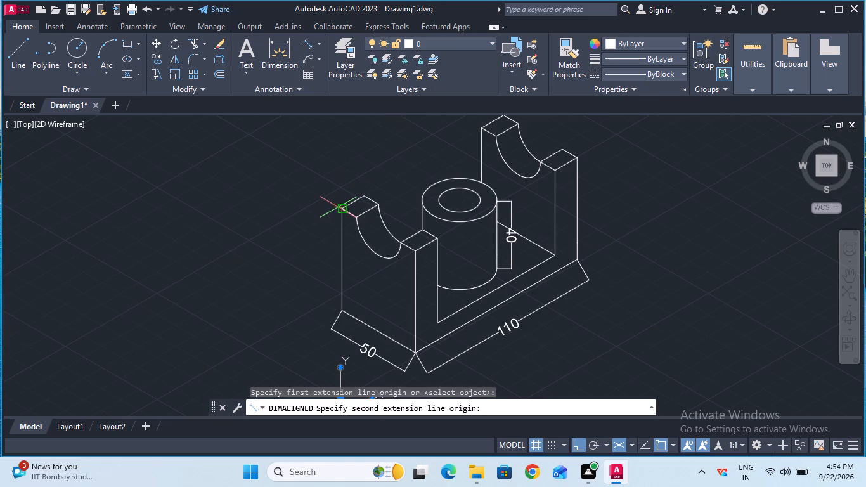
click(354, 215)
click(339, 232)
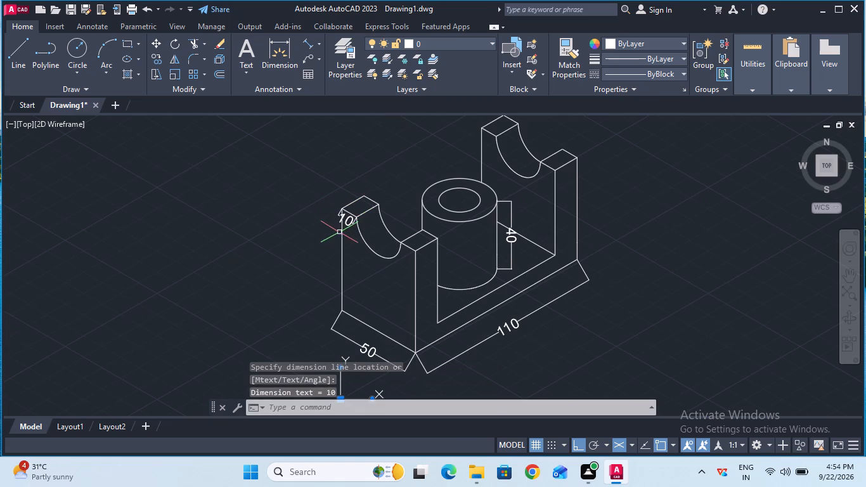
Add an aligned dimension across the second upright's thickness at its near top corner, placed below the top edge.
click(309, 41)
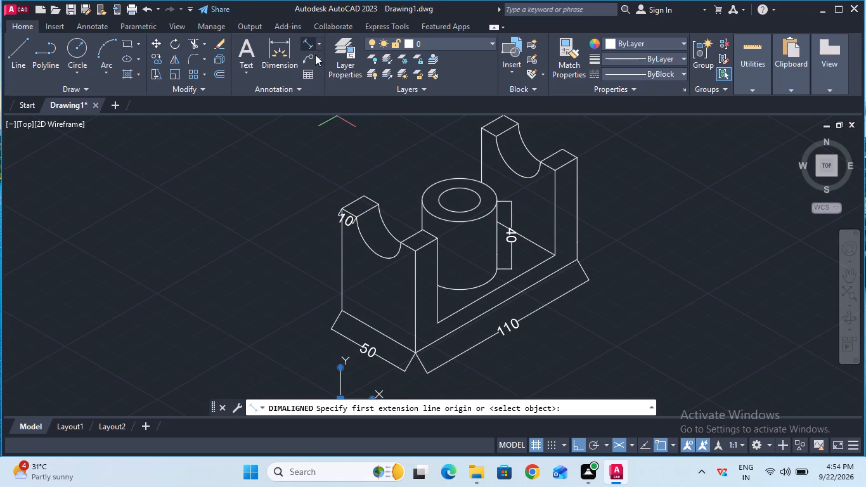
click(552, 167)
click(574, 158)
click(596, 186)
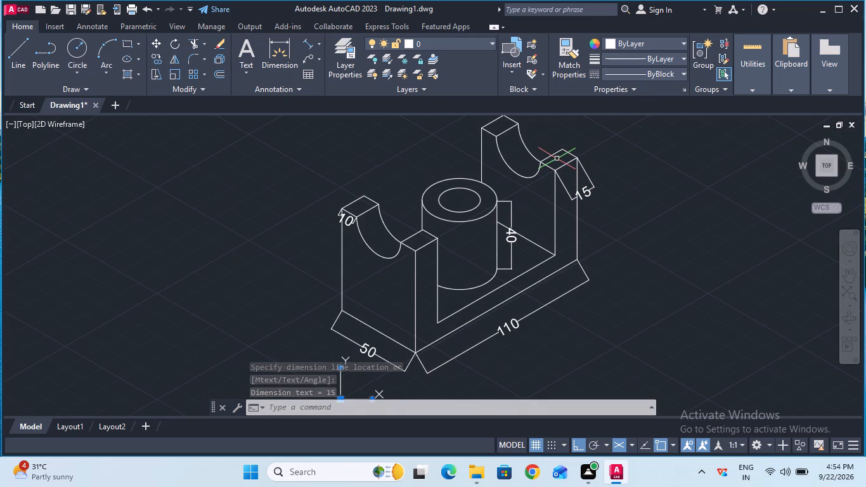
Add an aligned dimension for the first upright's full height along its near vertical edge, placing the dimension line over its notched face.
click(307, 39)
click(411, 251)
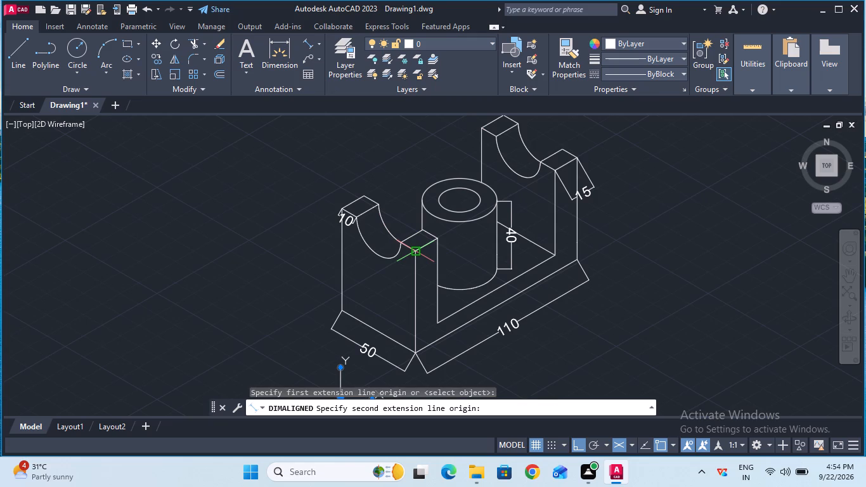
click(413, 356)
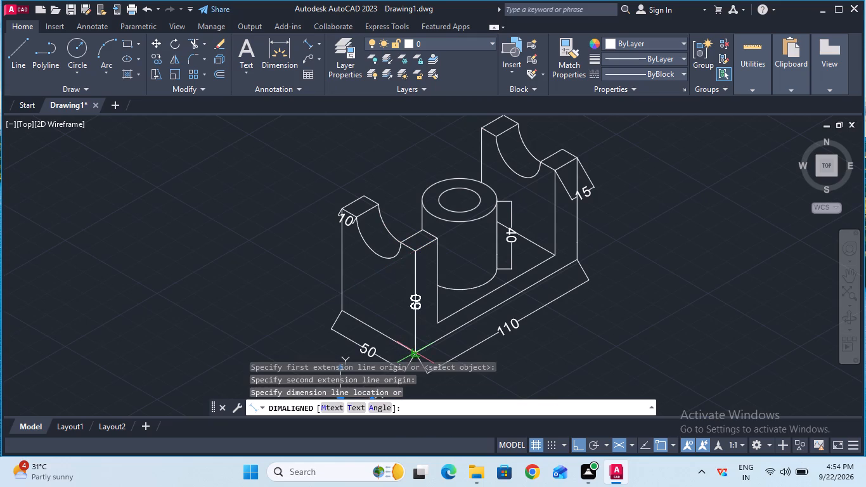
click(391, 349)
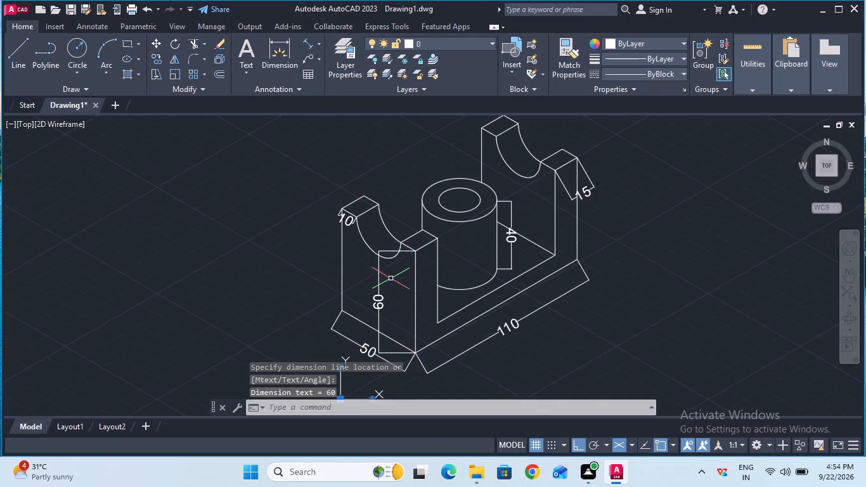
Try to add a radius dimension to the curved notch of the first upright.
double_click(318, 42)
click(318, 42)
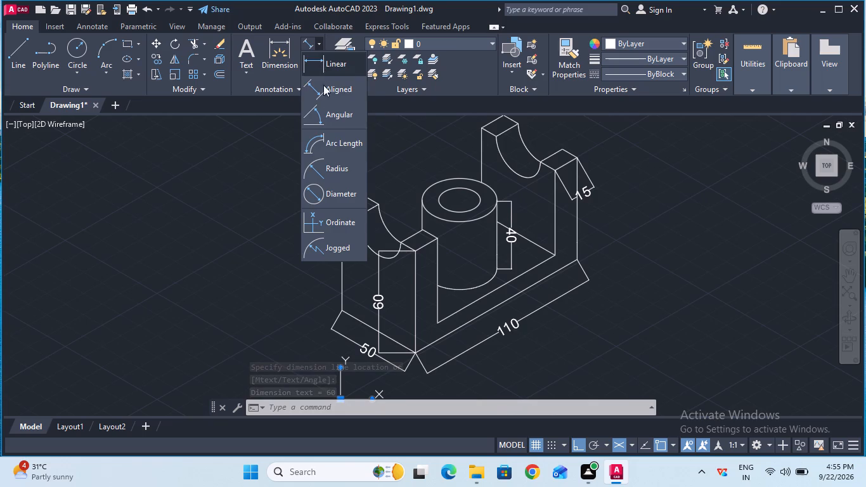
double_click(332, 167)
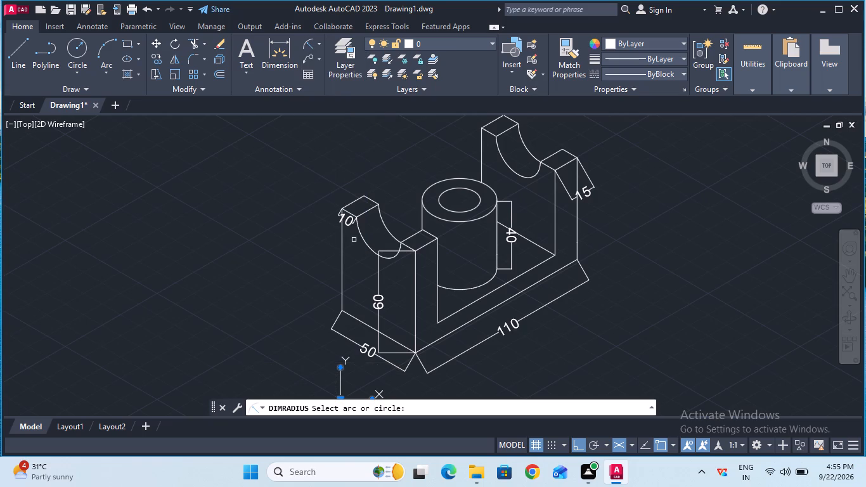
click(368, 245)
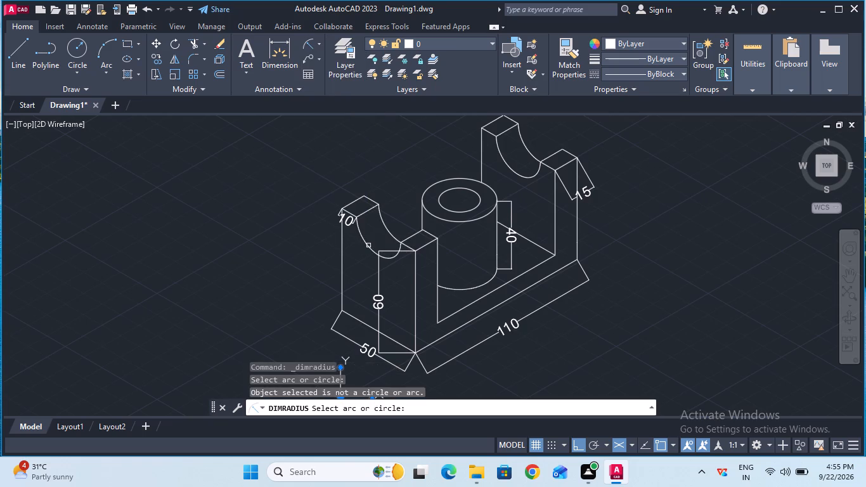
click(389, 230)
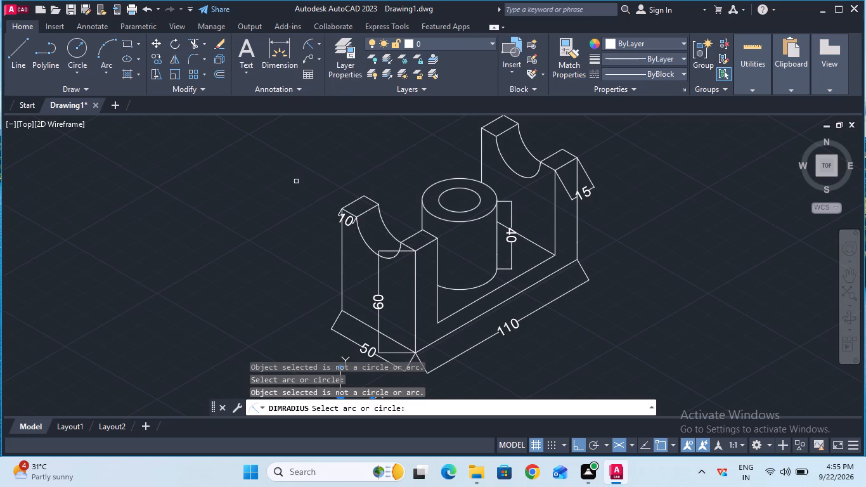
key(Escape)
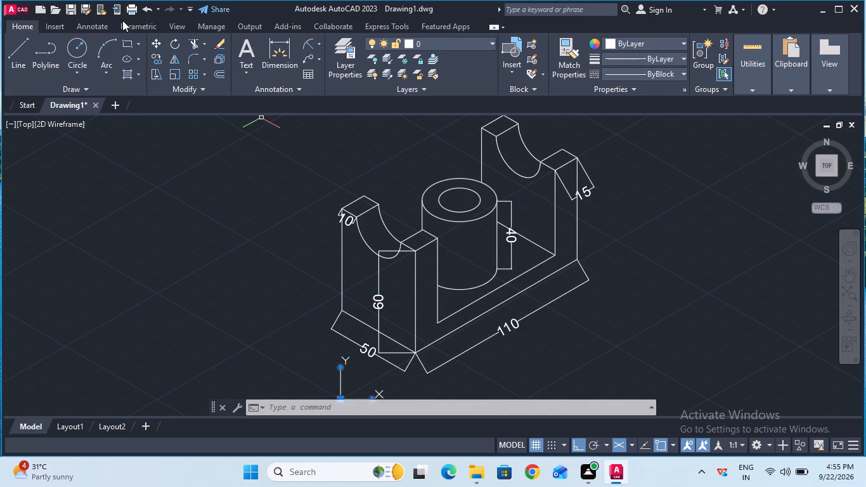
Save the drawing in Documents under the file name Shaft Support Bracket.
click(75, 11)
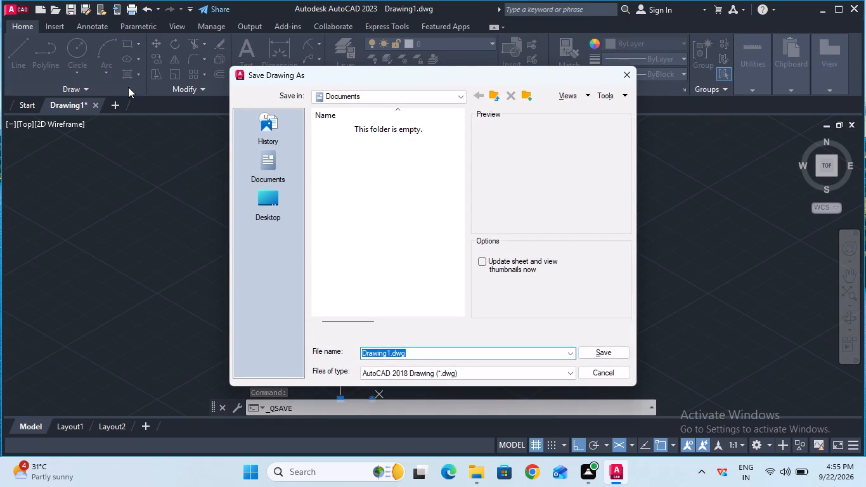
key(BackSpace)
key(s)
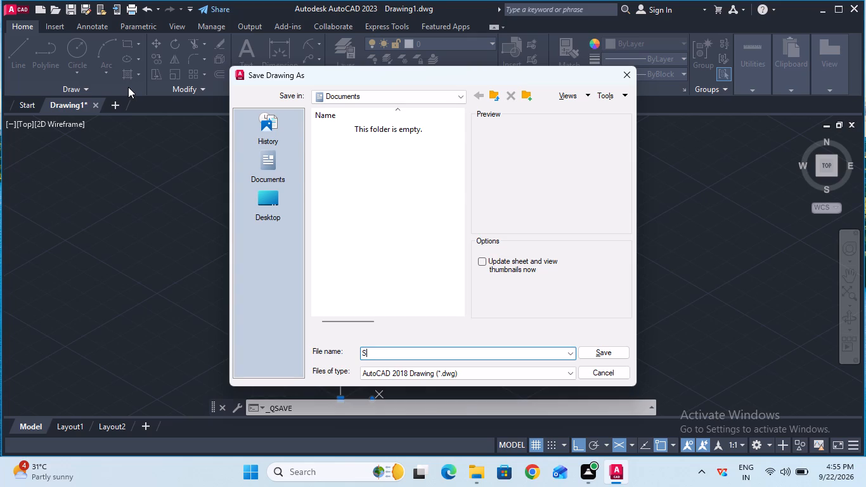
text(haft)
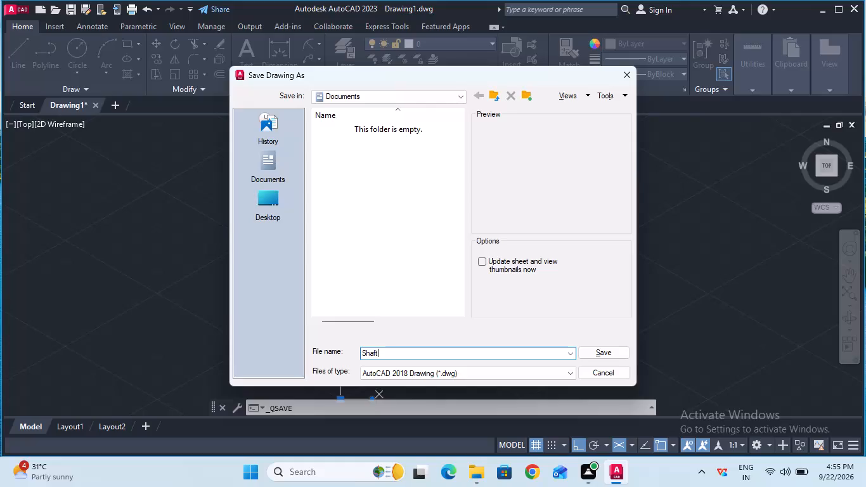
key(space)
key(s)
text(upport)
key(space)
key(b)
text(racket)
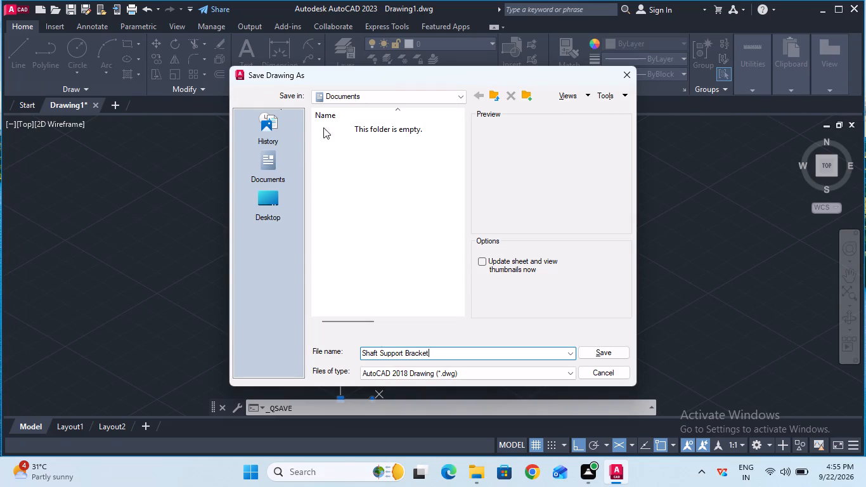
click(606, 354)
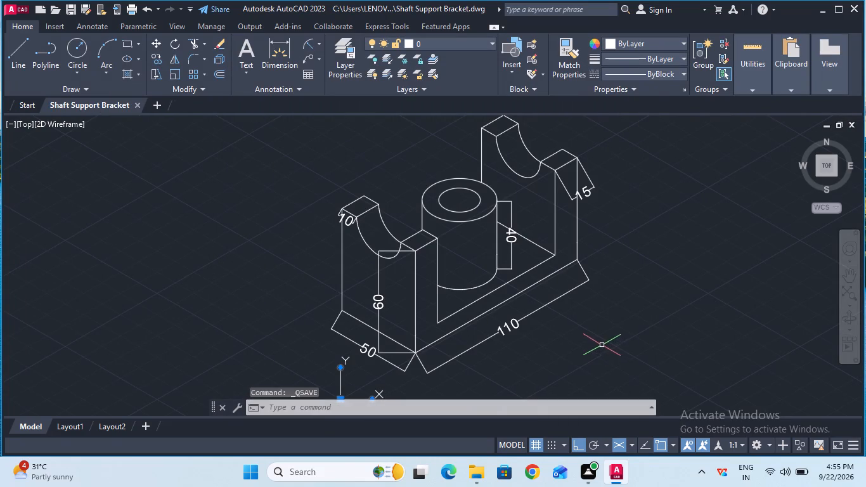
Turn off command logging with LOGFILEOFF.
click(411, 405)
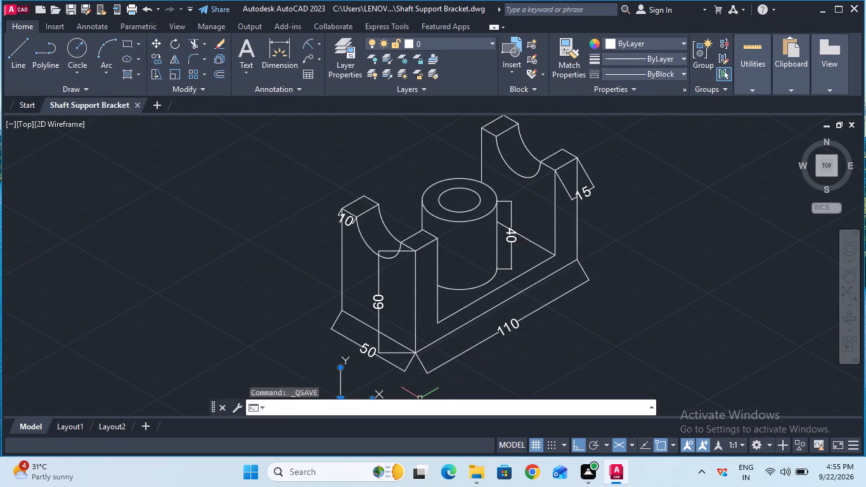
text(log)
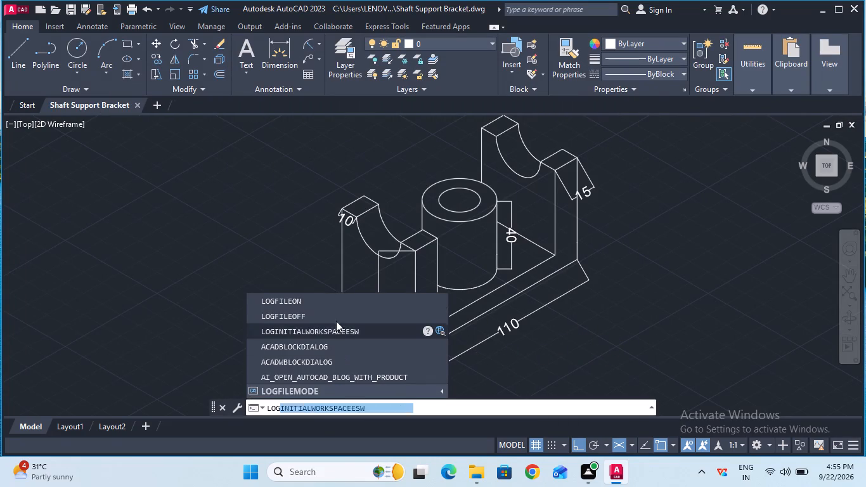
click(335, 315)
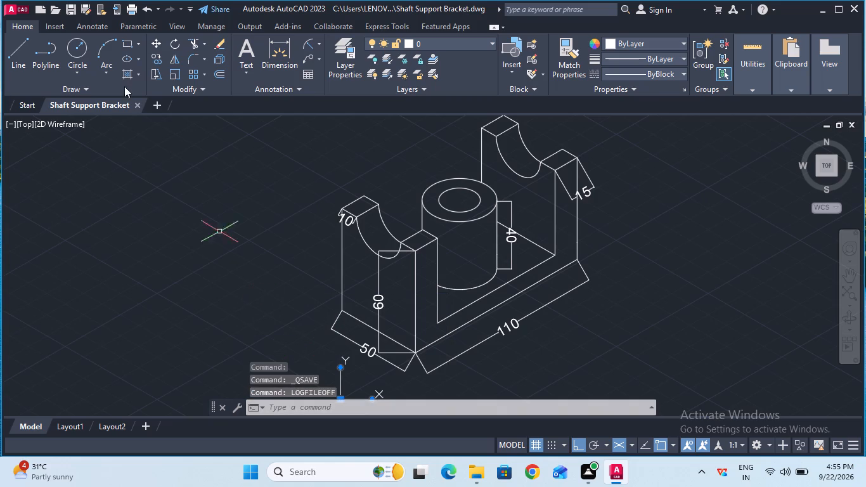
Save the drawing again under its current name.
click(74, 5)
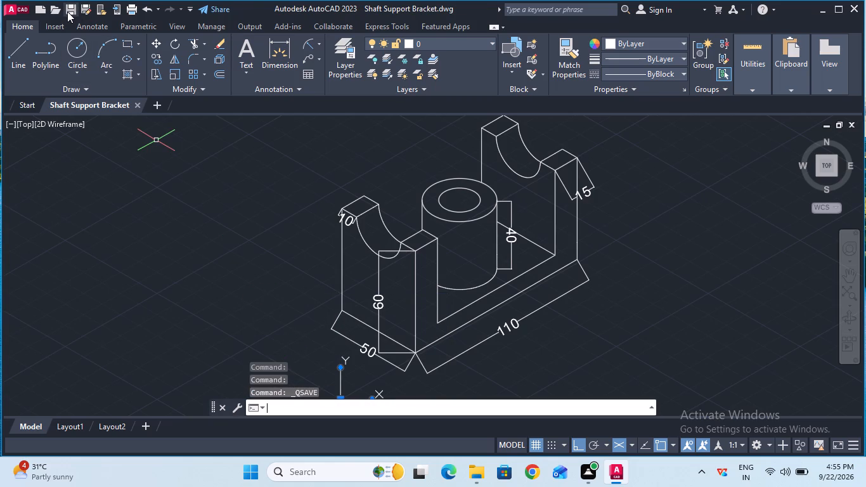
click(67, 11)
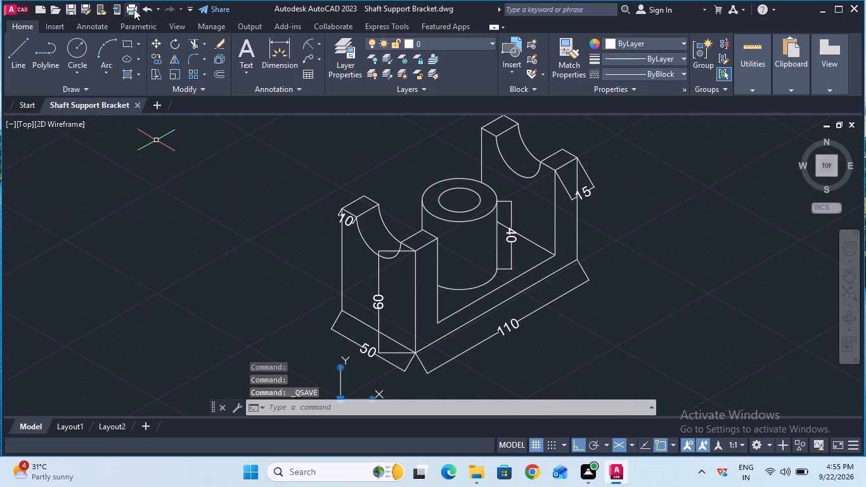
Set up a plot of the model on ISO A4 (297.00 x 210.00 MM) paper with the plot centered.
click(134, 9)
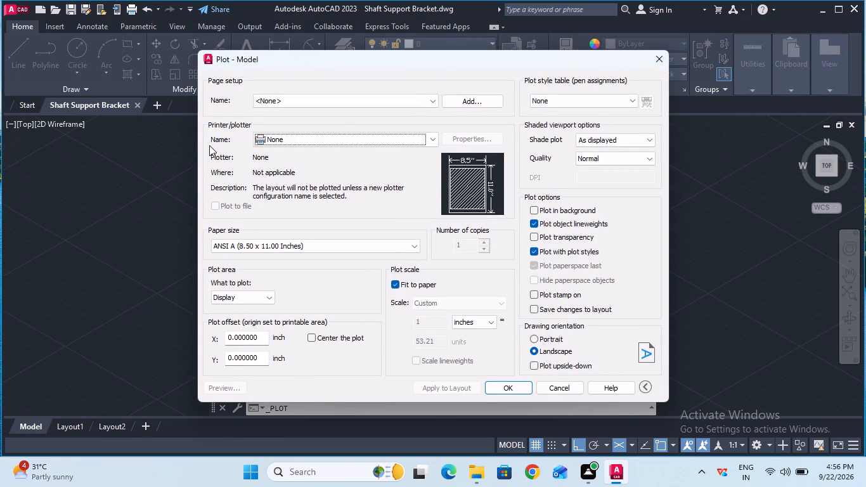
click(335, 243)
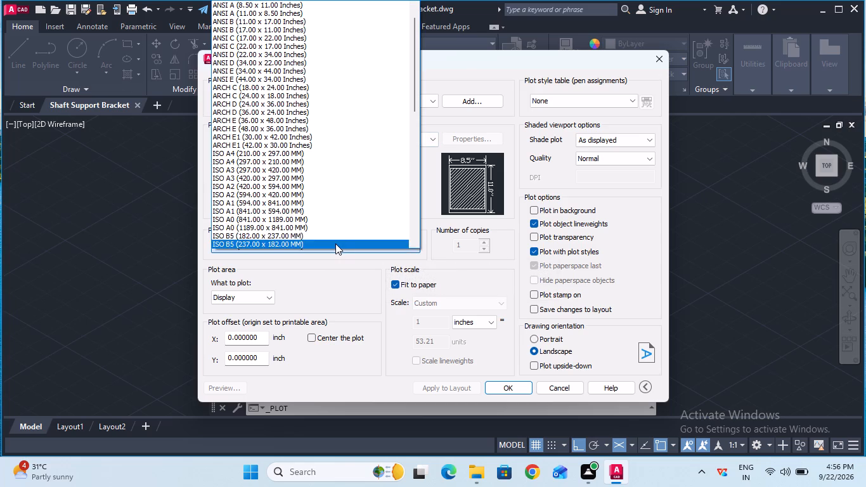
click(346, 162)
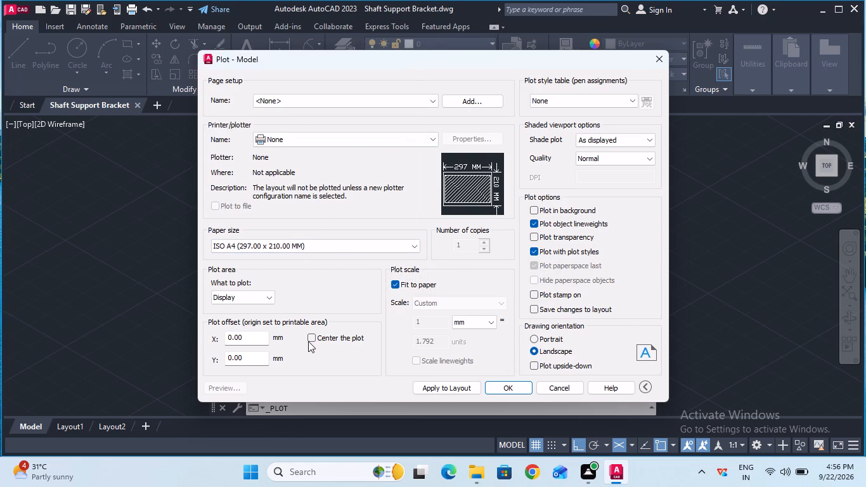
click(311, 341)
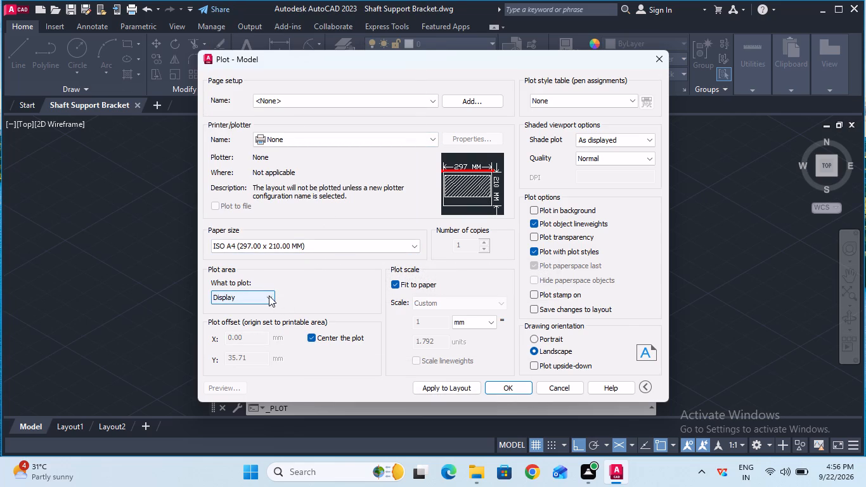
Set the plot area to a window enclosing the whole bracket and its dimensions.
click(269, 295)
click(257, 330)
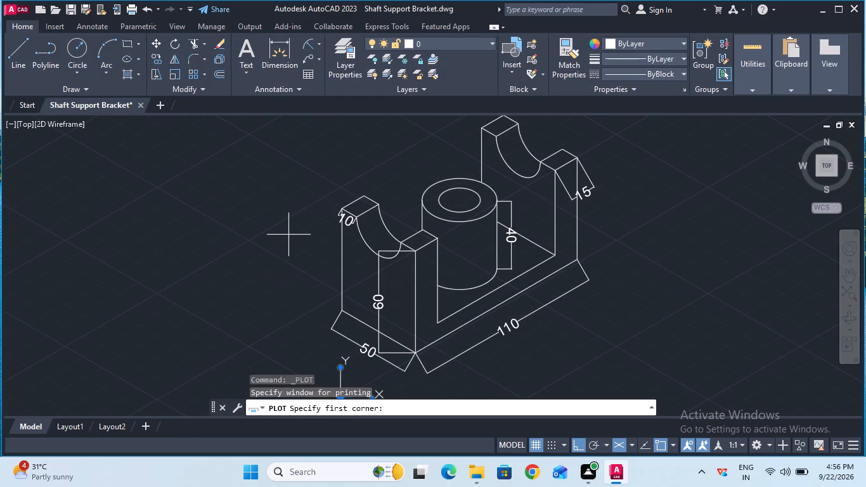
ctrl+scroll(306, 233, down, 1)
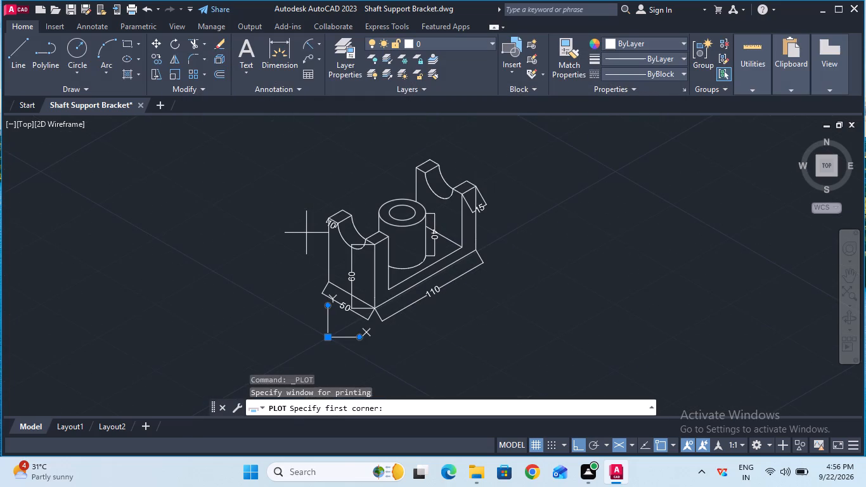
click(280, 133)
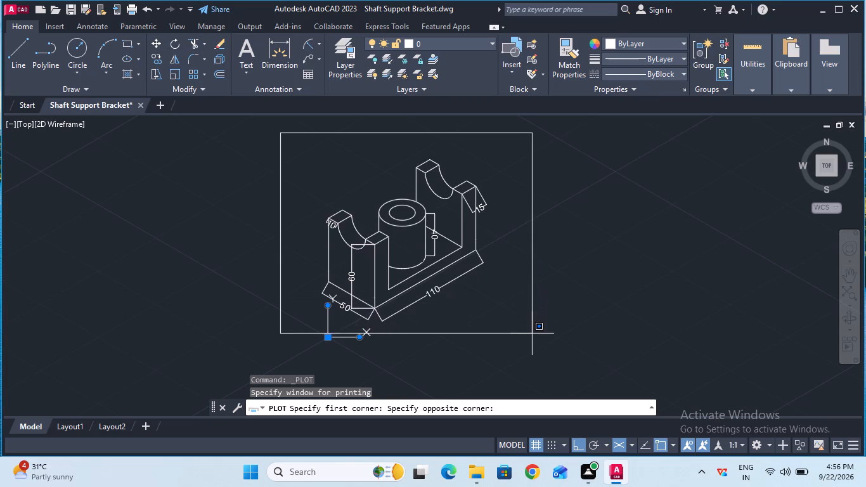
click(532, 335)
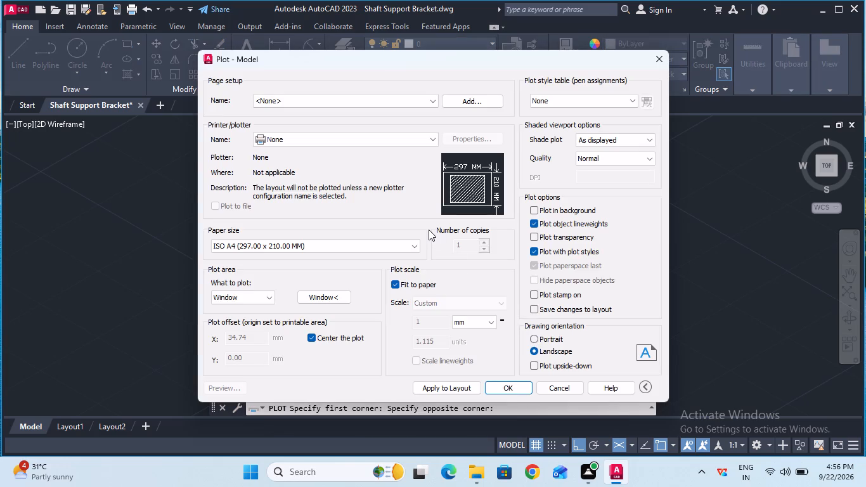
Plot with DWG To PDF.pc3, save it in Documents as Shaft Support Bracket-Model.pdf, and dismiss the resulting notifications.
click(403, 143)
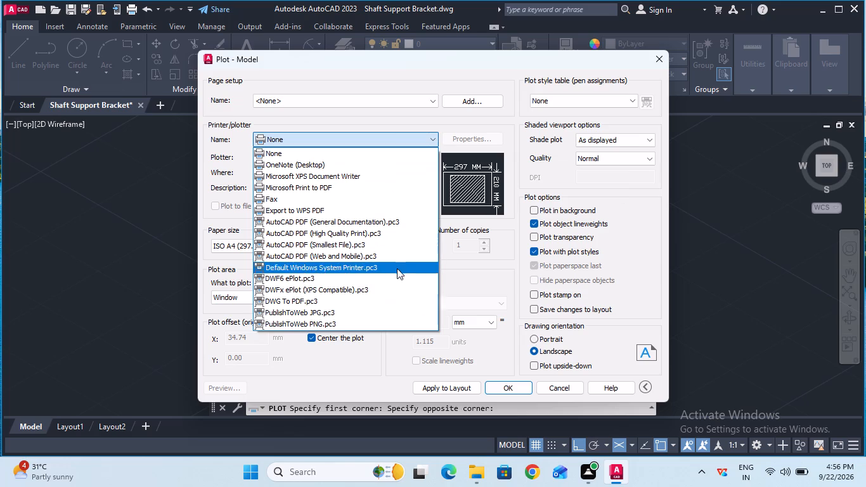
click(399, 302)
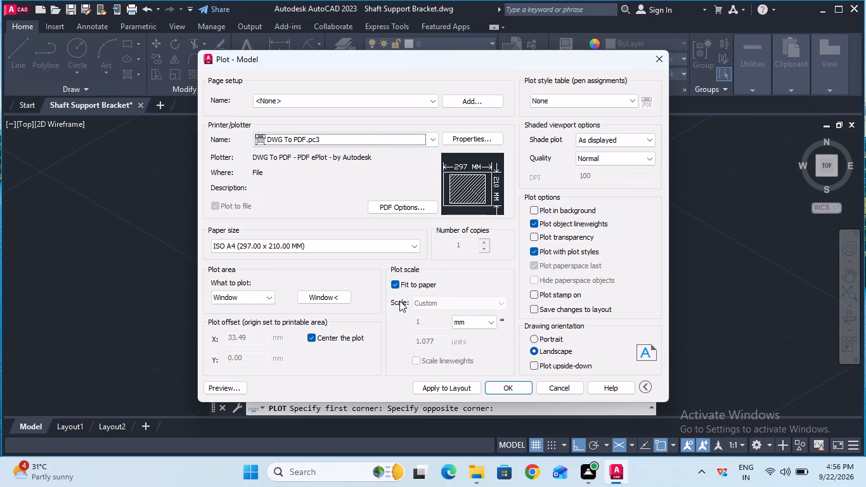
click(507, 392)
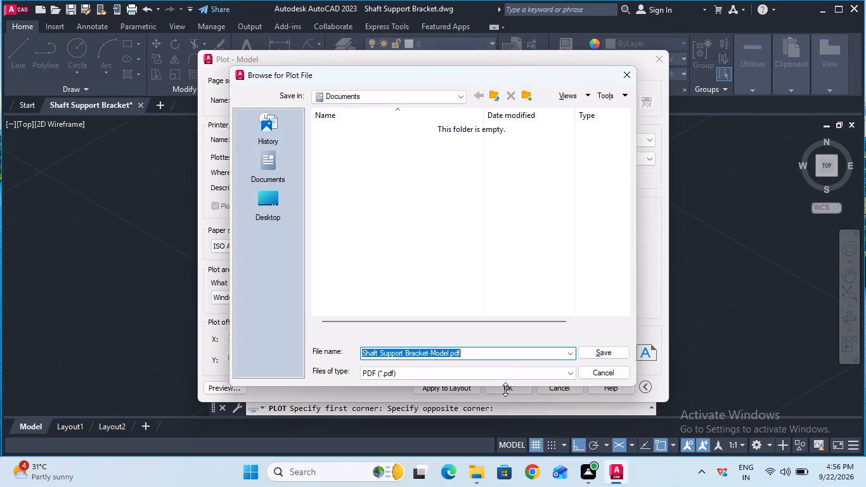
double_click(583, 356)
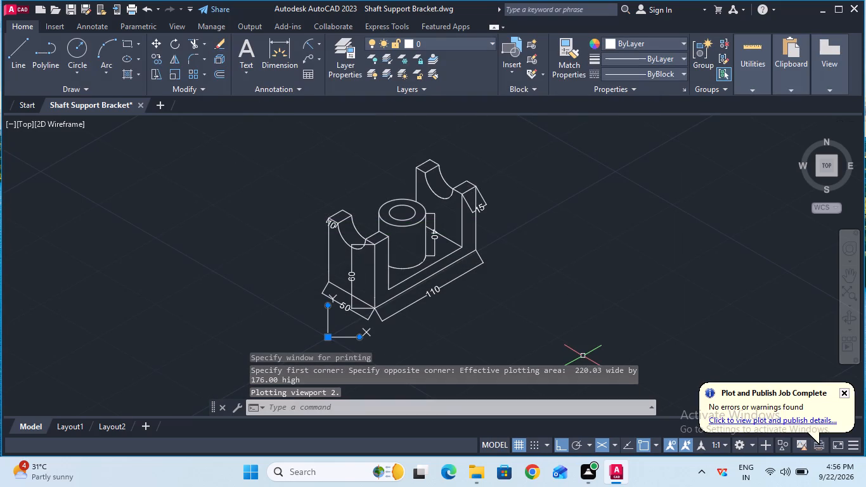
click(844, 394)
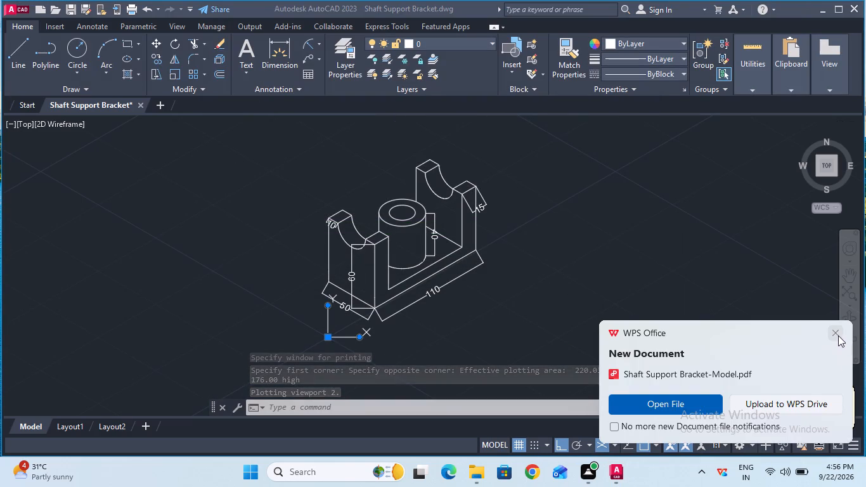
click(837, 335)
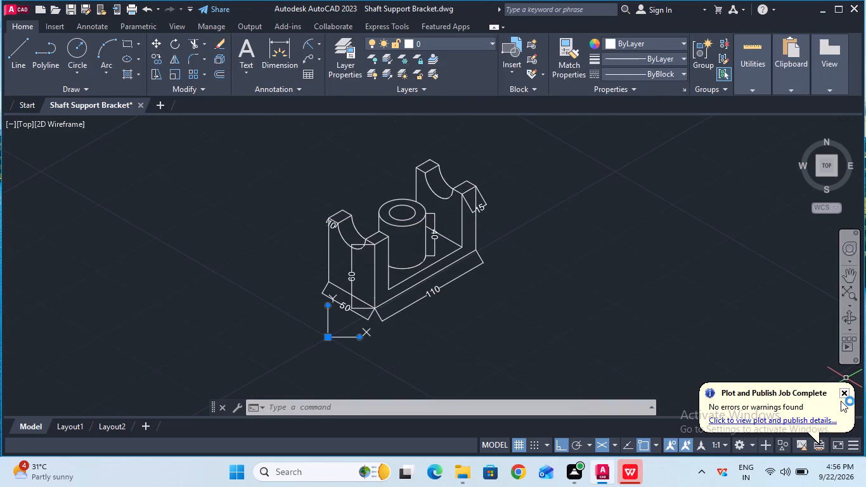
click(844, 391)
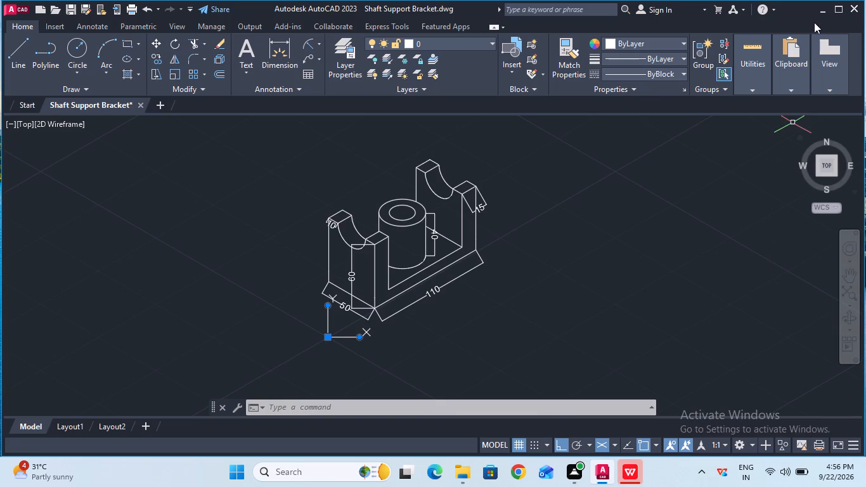
Quit AutoCAD and answer its closing prompt.
click(850, 9)
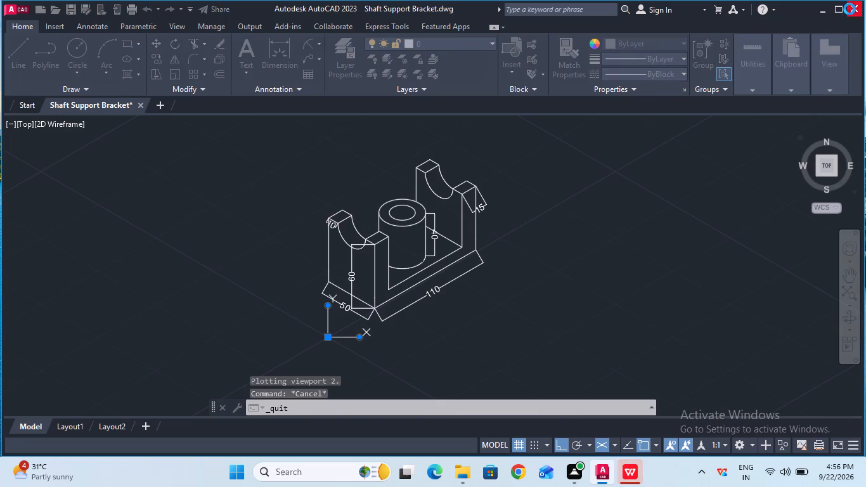
click(431, 264)
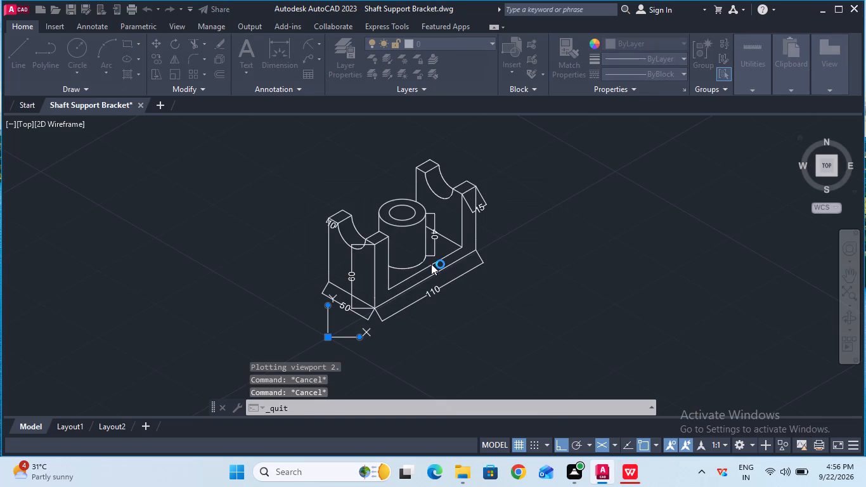